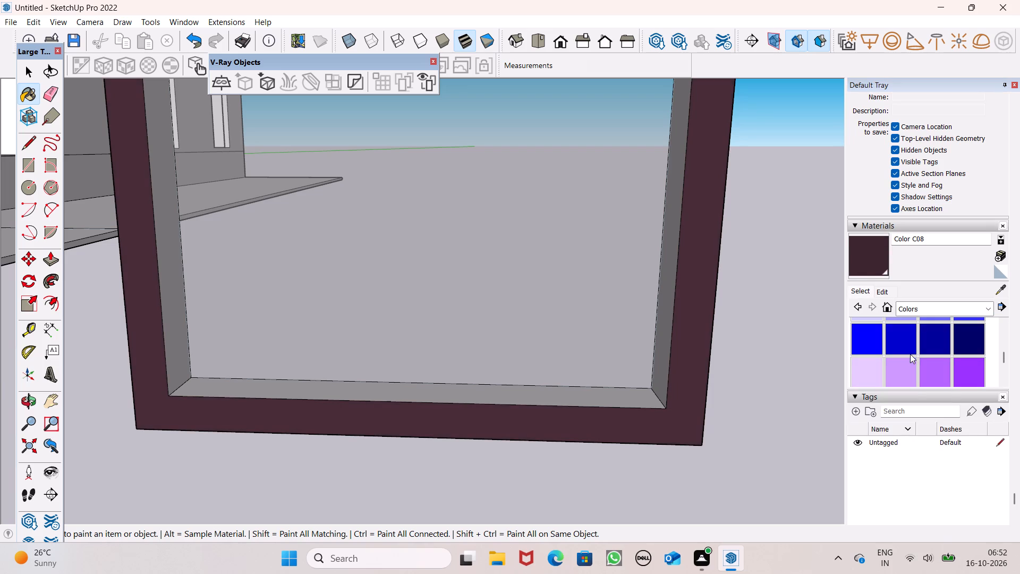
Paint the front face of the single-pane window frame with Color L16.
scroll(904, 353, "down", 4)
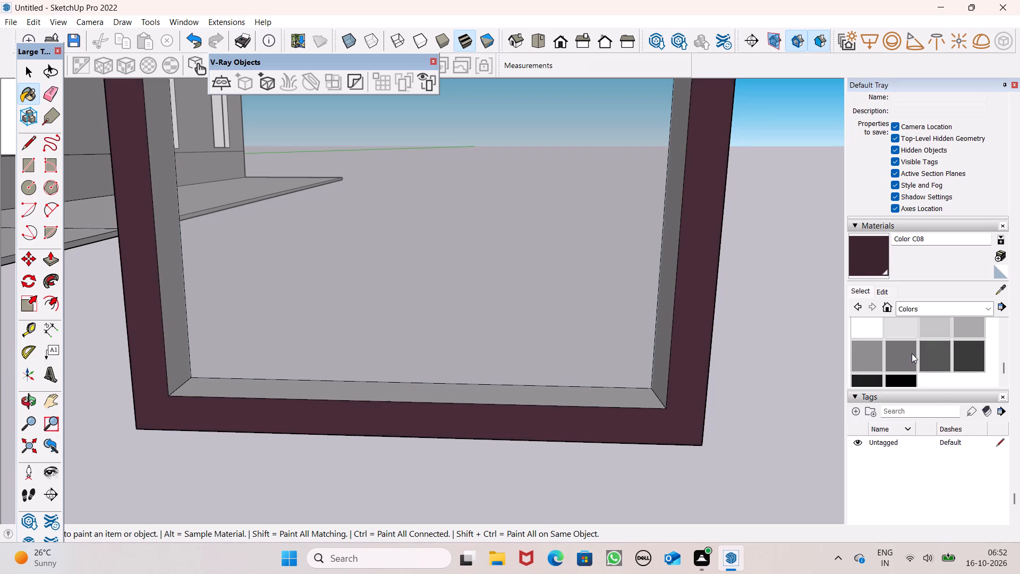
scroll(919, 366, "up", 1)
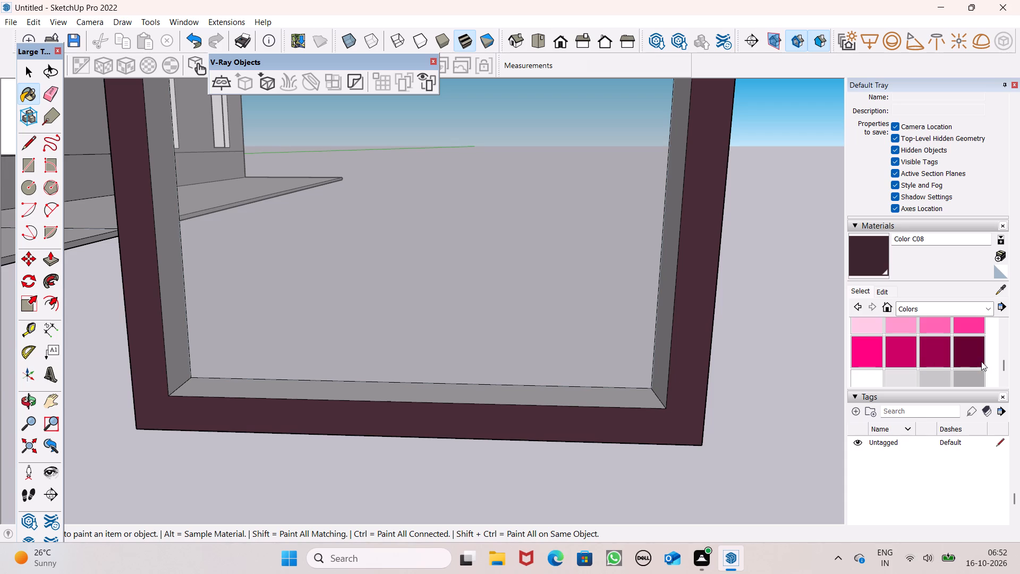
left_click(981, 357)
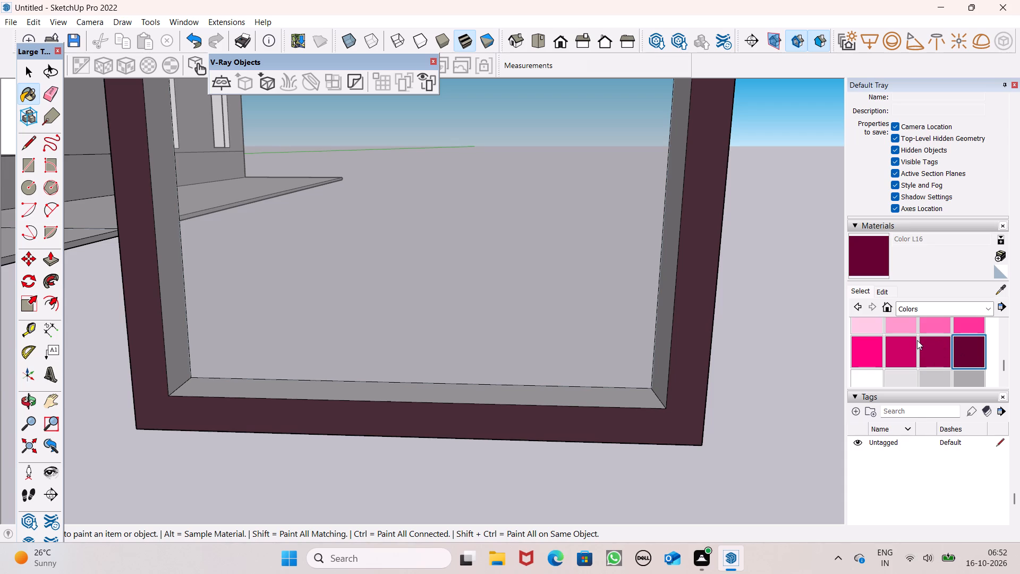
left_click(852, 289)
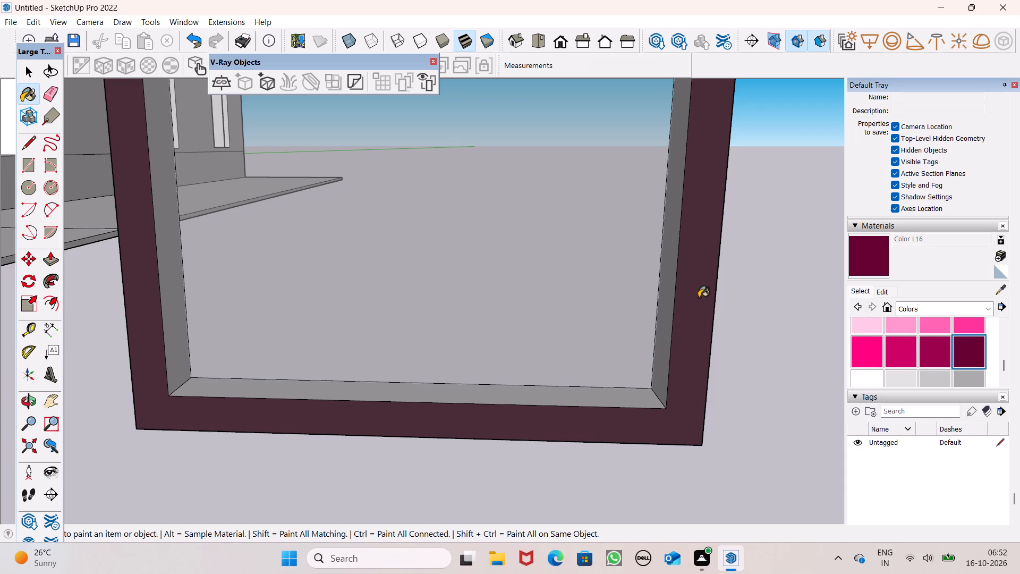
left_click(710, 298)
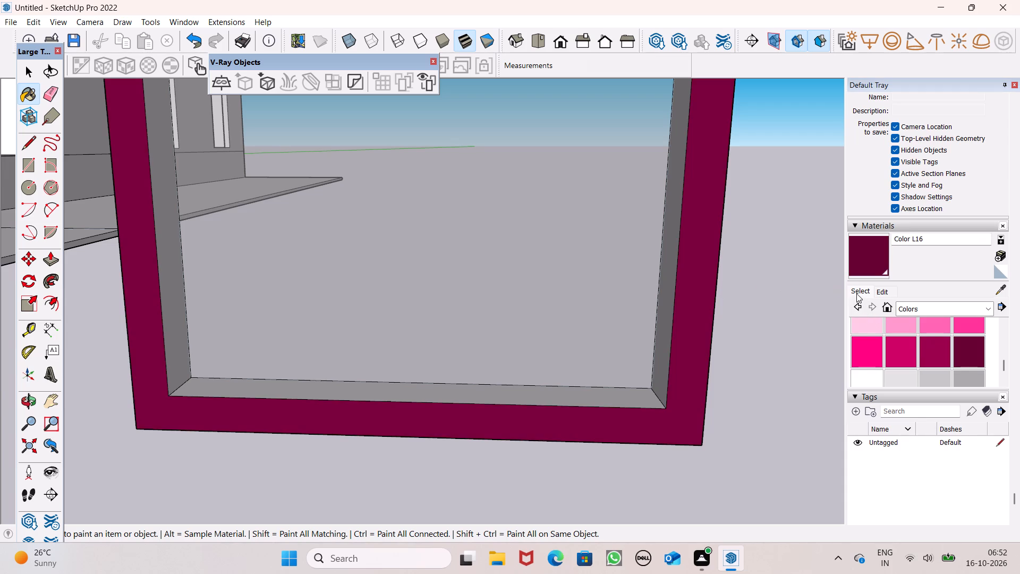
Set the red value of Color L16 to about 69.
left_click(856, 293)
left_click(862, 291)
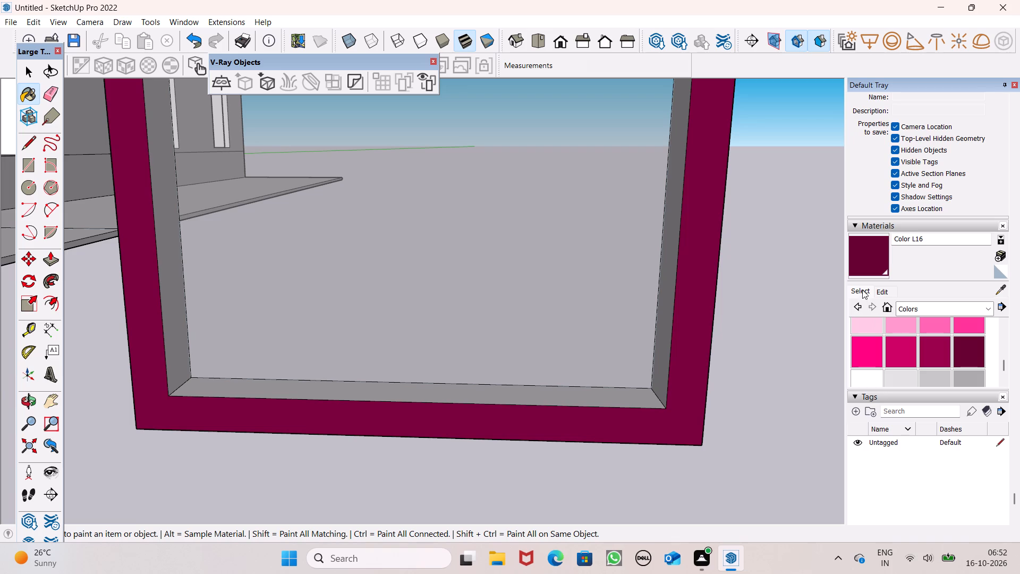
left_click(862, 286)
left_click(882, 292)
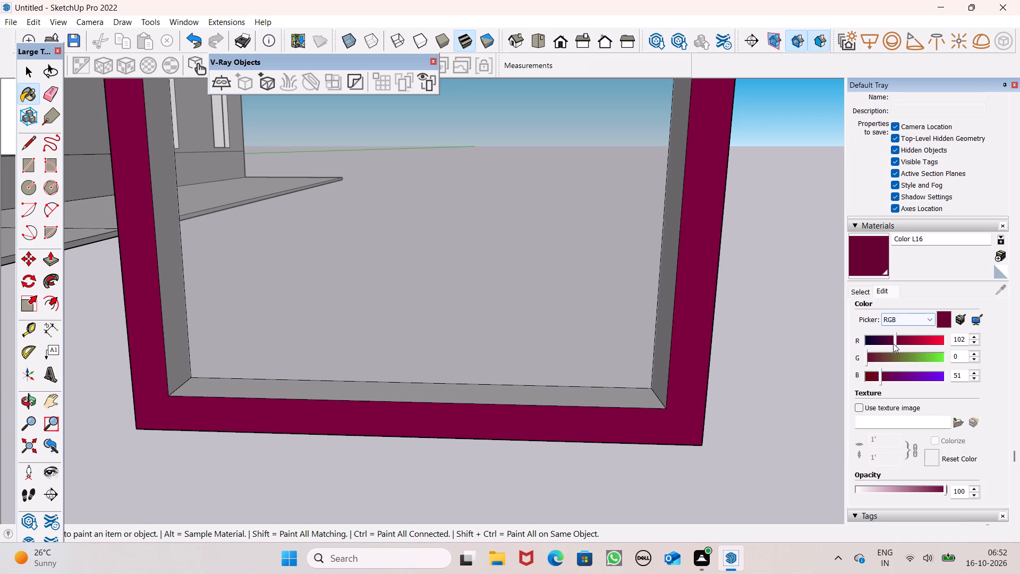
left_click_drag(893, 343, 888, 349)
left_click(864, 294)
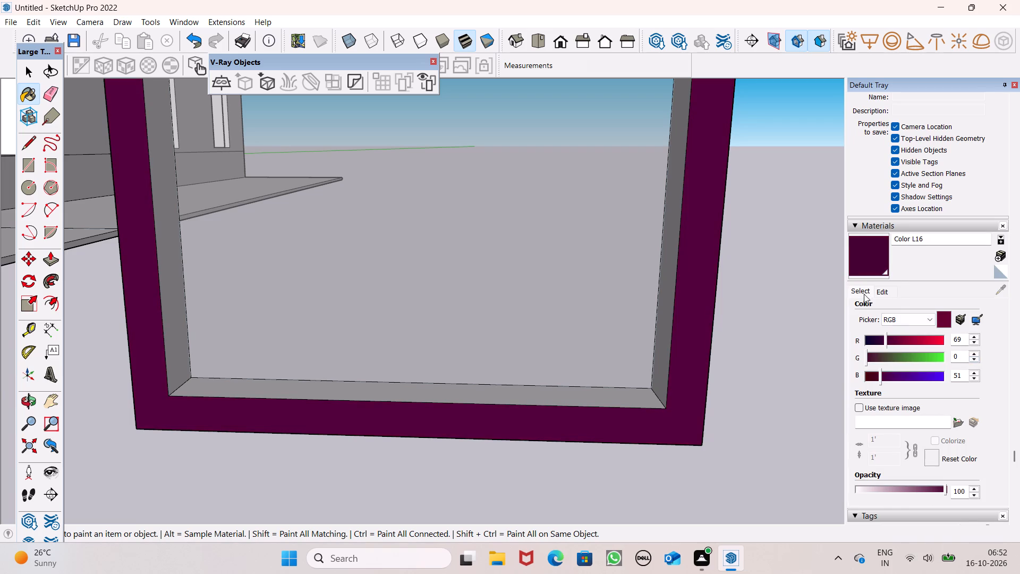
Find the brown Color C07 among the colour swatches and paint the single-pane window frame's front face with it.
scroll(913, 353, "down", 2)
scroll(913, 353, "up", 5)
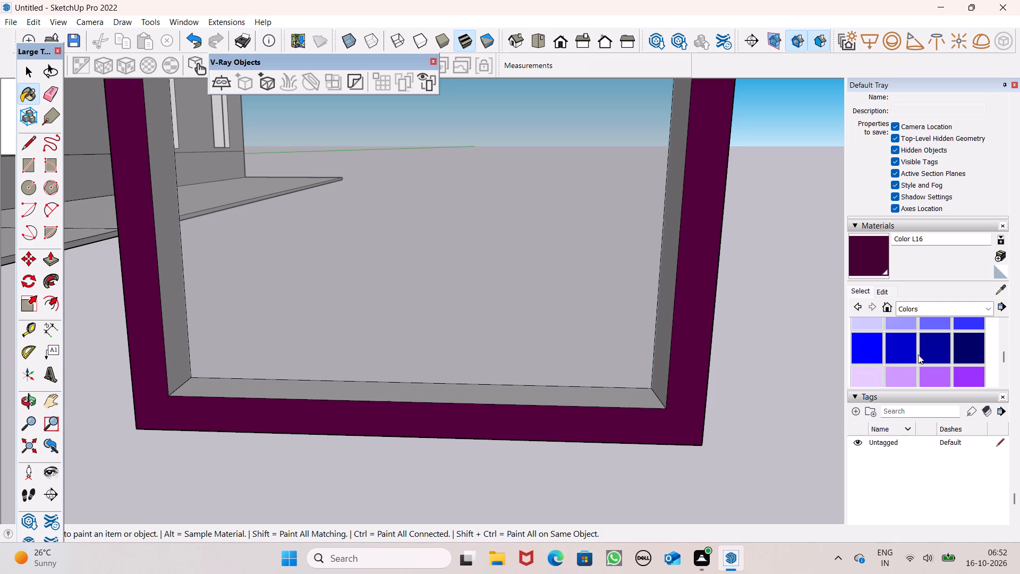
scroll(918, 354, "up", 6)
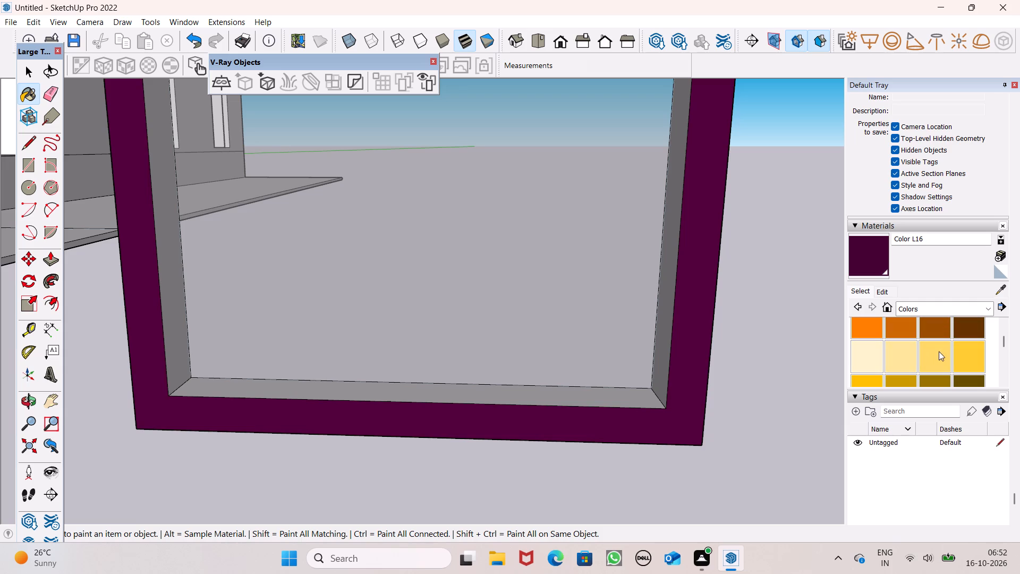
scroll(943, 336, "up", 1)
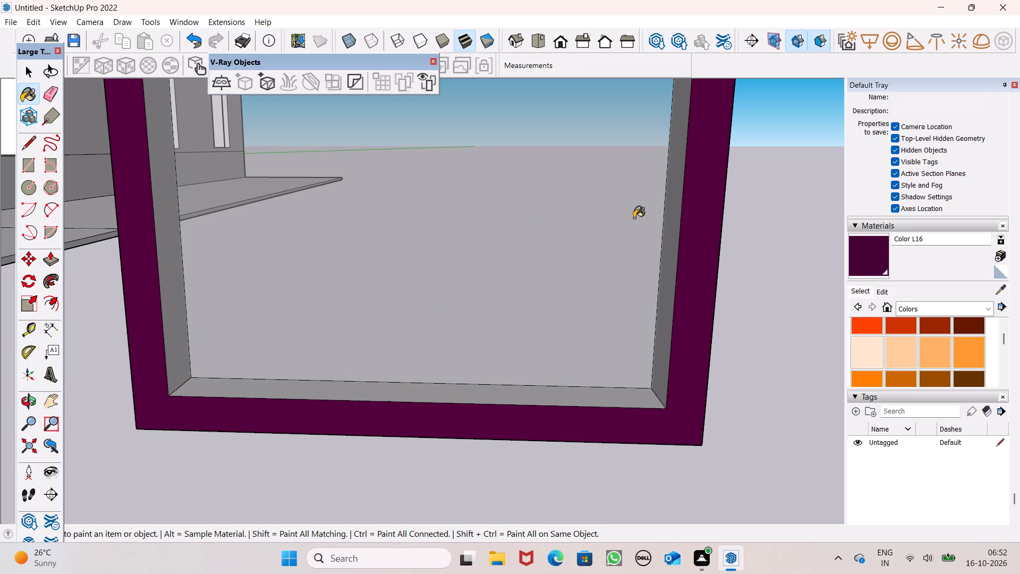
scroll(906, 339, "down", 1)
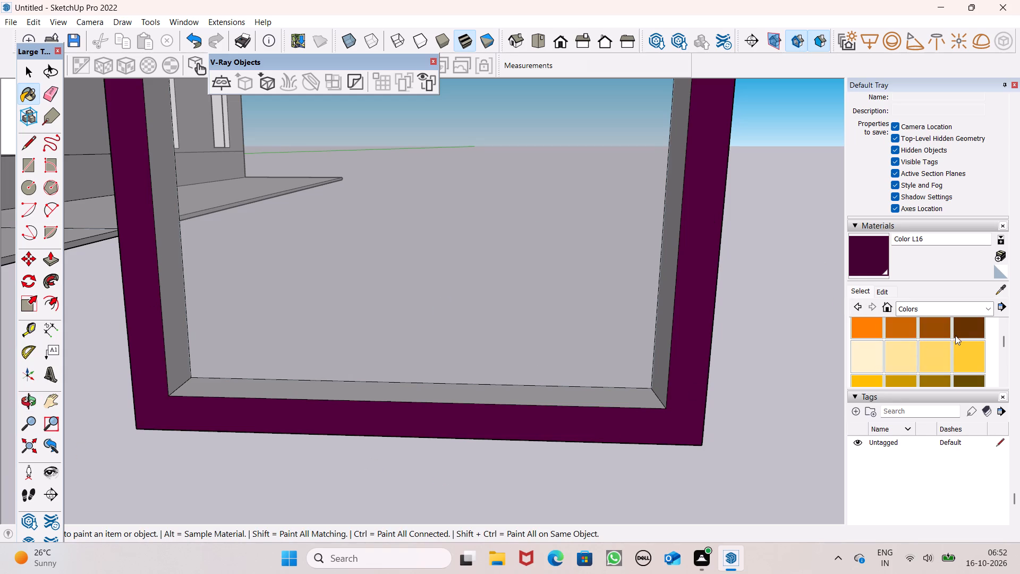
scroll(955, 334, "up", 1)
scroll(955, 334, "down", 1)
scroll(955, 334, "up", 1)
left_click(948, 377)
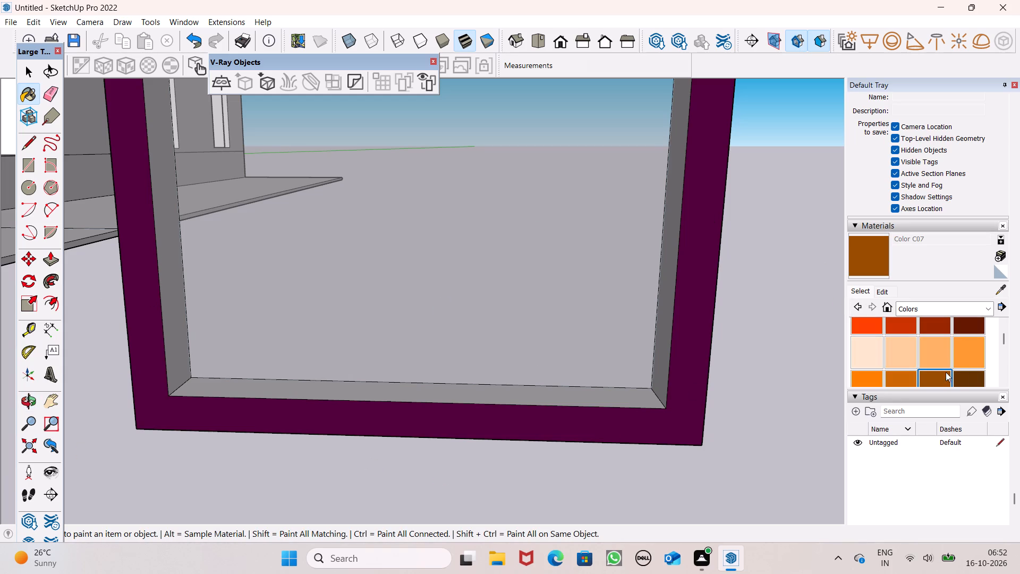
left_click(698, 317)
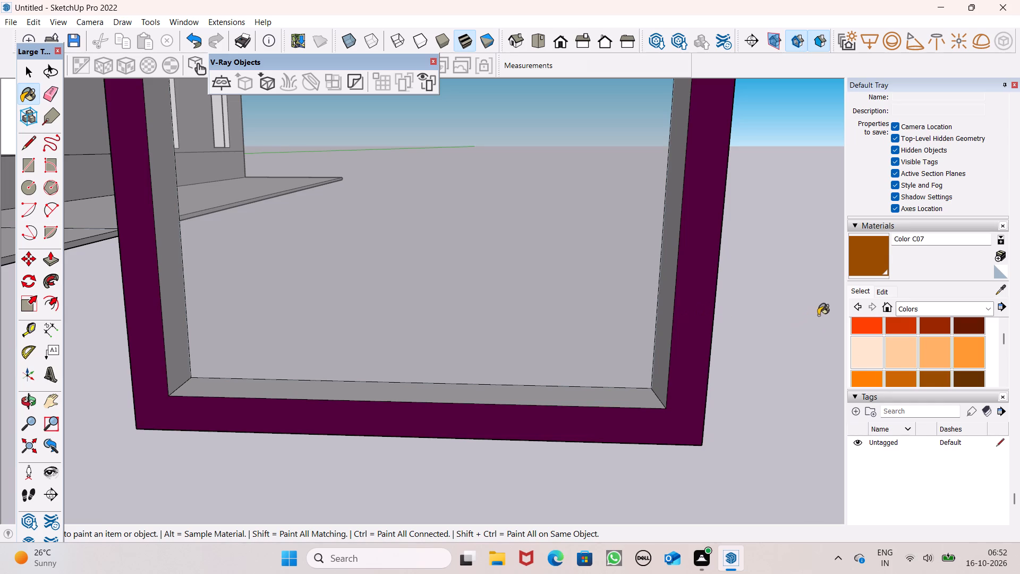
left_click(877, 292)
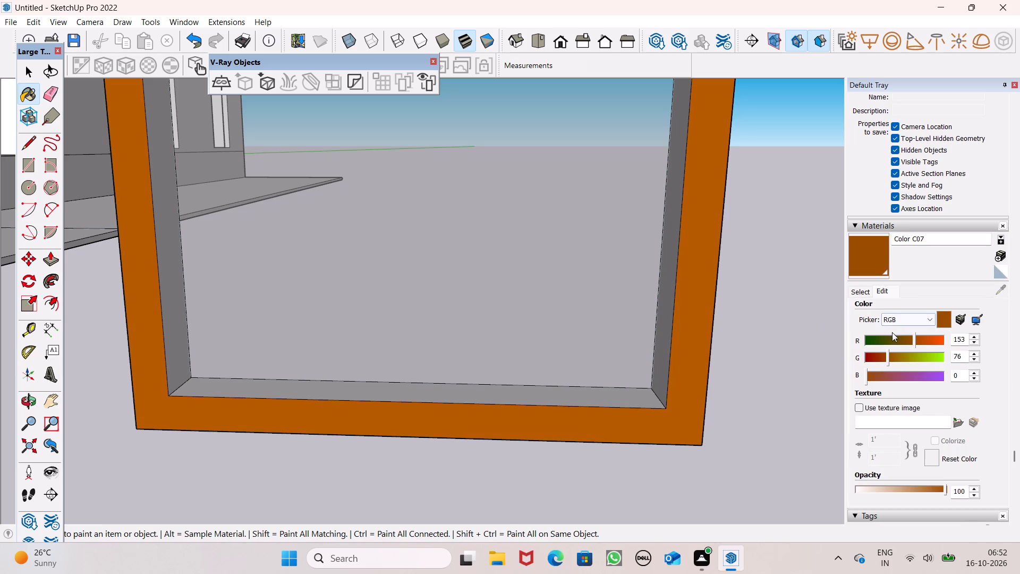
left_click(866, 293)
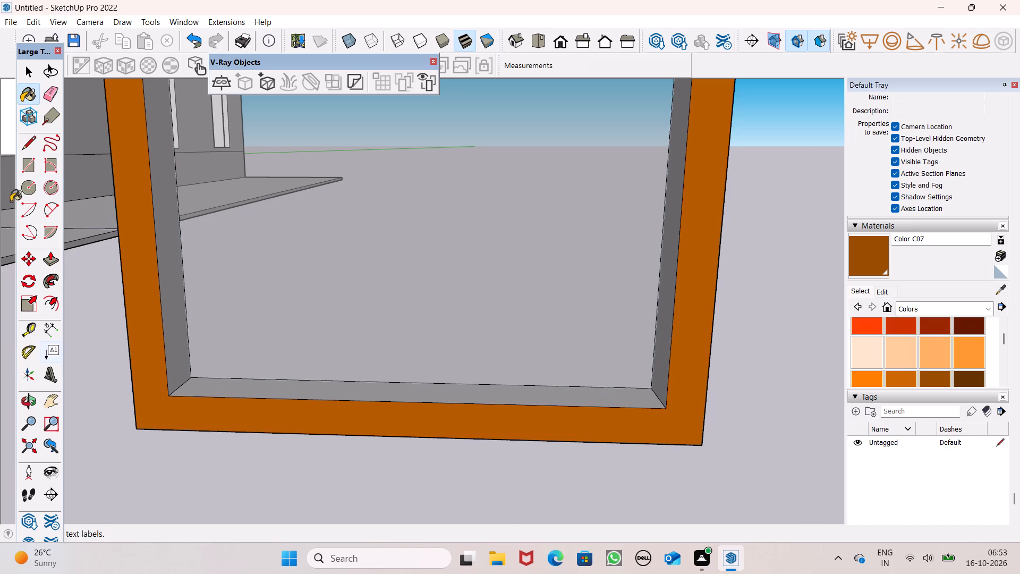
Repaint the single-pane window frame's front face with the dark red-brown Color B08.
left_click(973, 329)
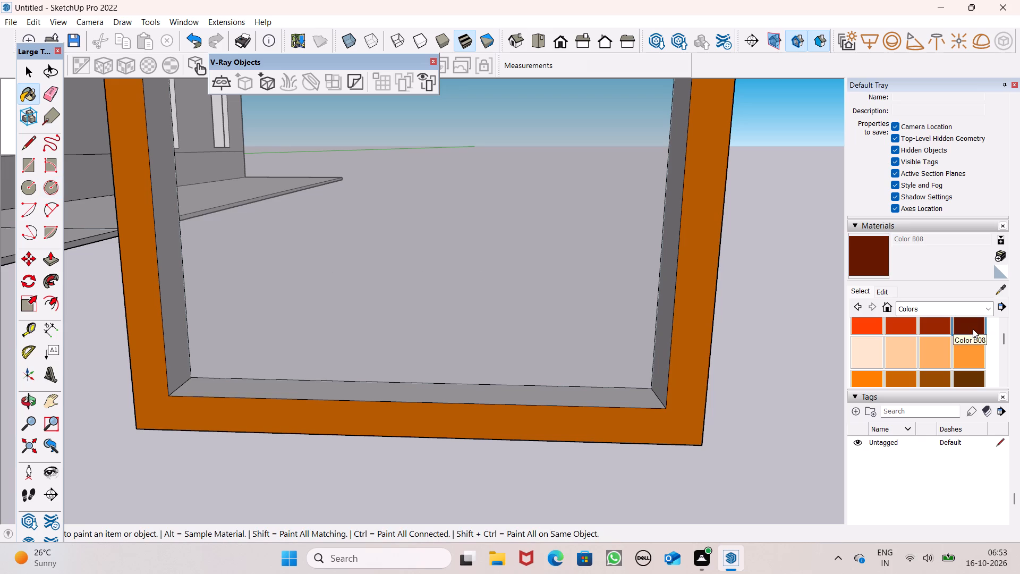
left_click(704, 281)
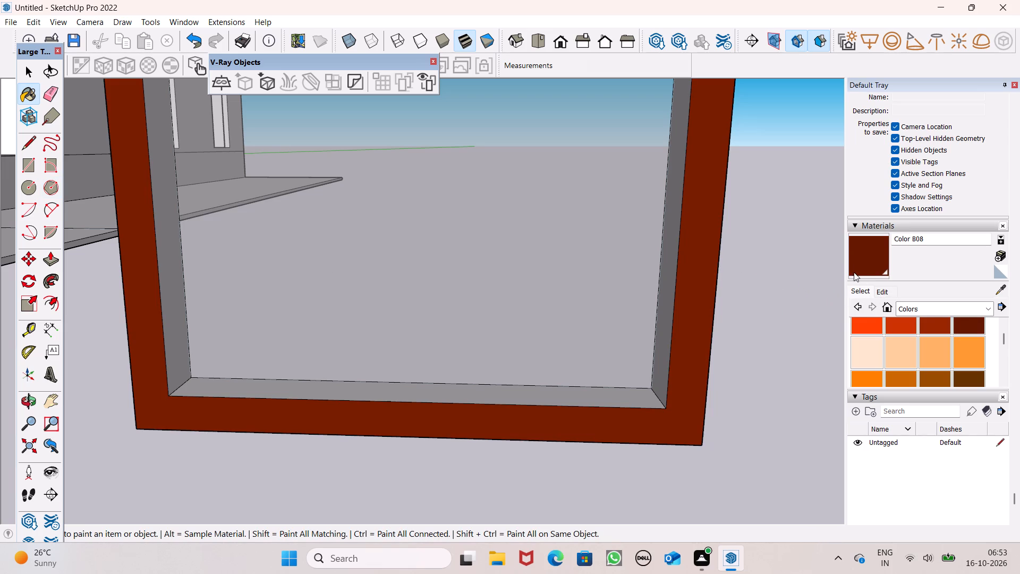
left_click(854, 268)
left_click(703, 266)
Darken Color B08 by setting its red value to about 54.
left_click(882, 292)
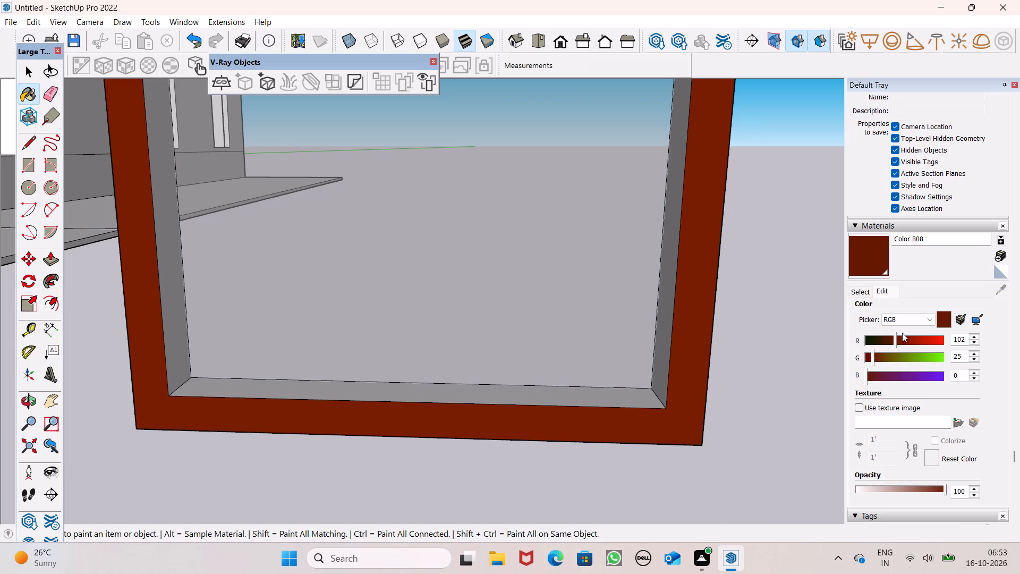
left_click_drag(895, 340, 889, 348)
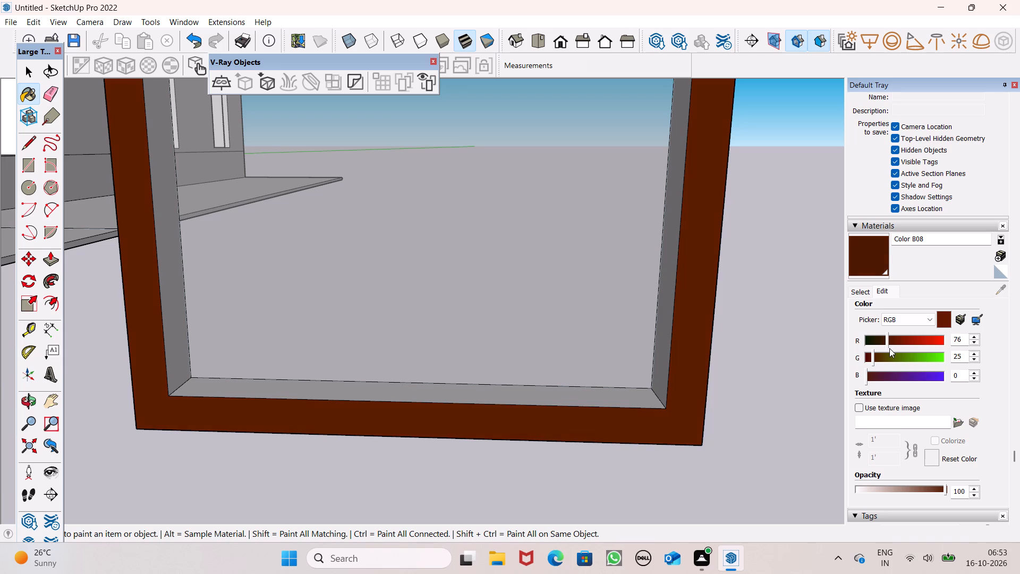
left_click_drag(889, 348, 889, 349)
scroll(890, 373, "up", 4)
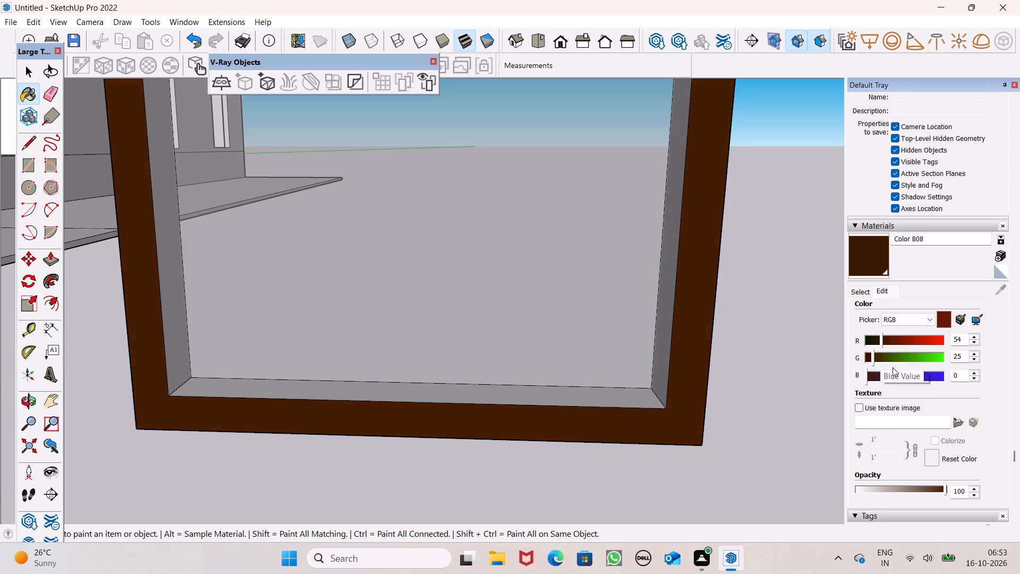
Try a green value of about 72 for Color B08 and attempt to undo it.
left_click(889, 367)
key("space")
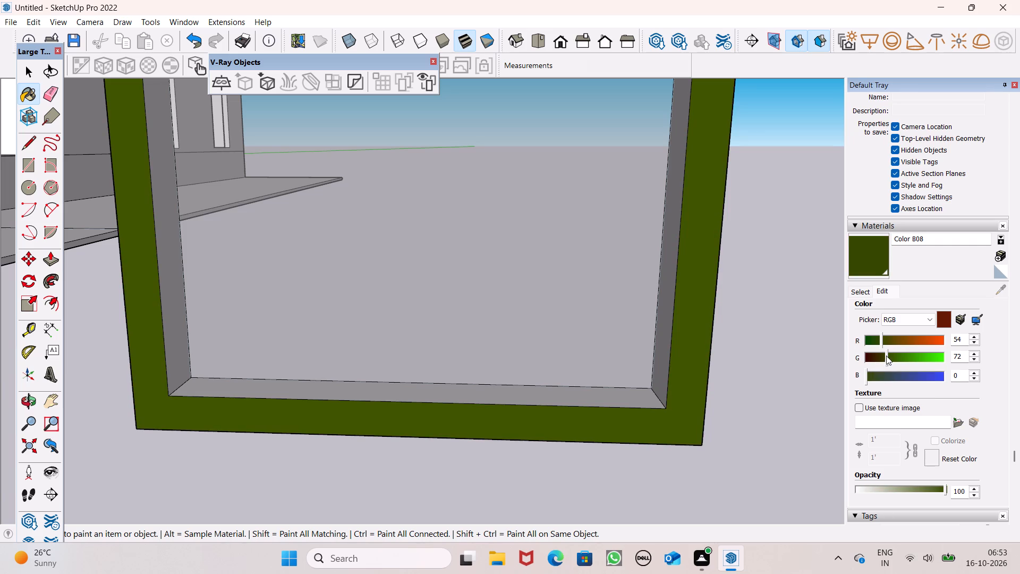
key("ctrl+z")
Paint the single-pane window frame's front face with a fresh Color B08 from the Colors library.
left_click(863, 292)
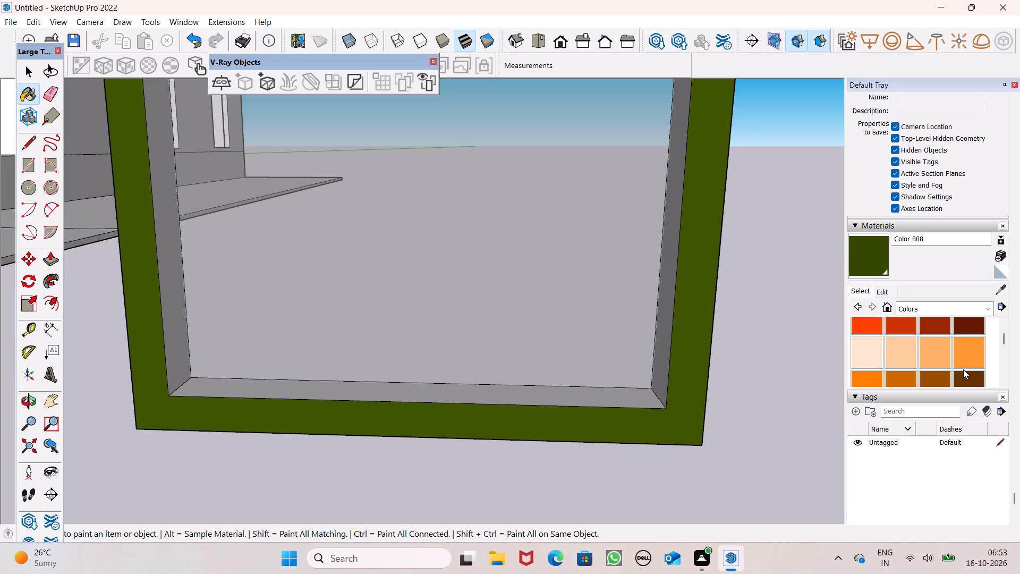
left_click(959, 330)
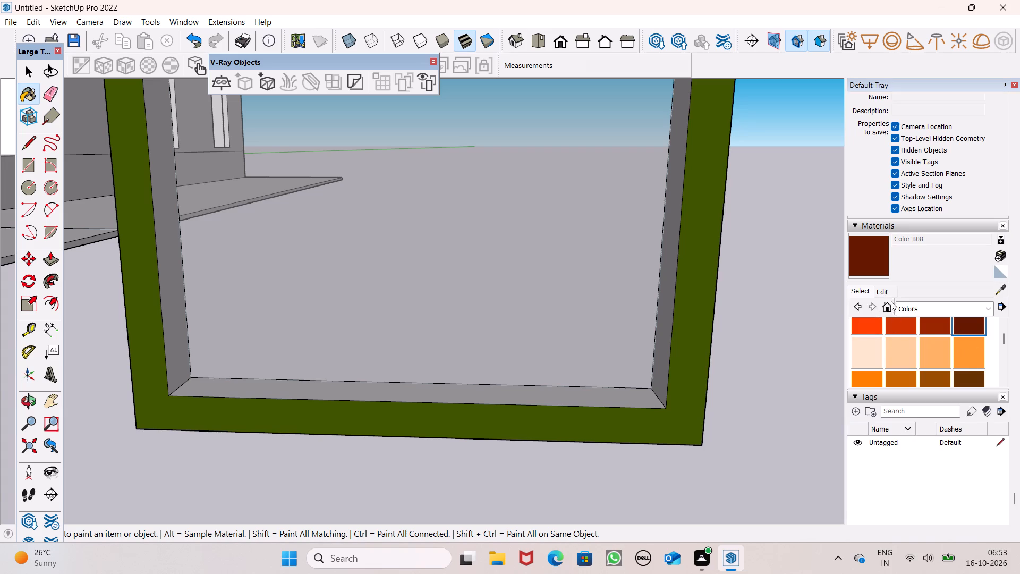
left_click(859, 268)
left_click(697, 310)
Darken the frame's newly applied red-brown material to a deep brown by setting its red value to about 50.
left_click(882, 292)
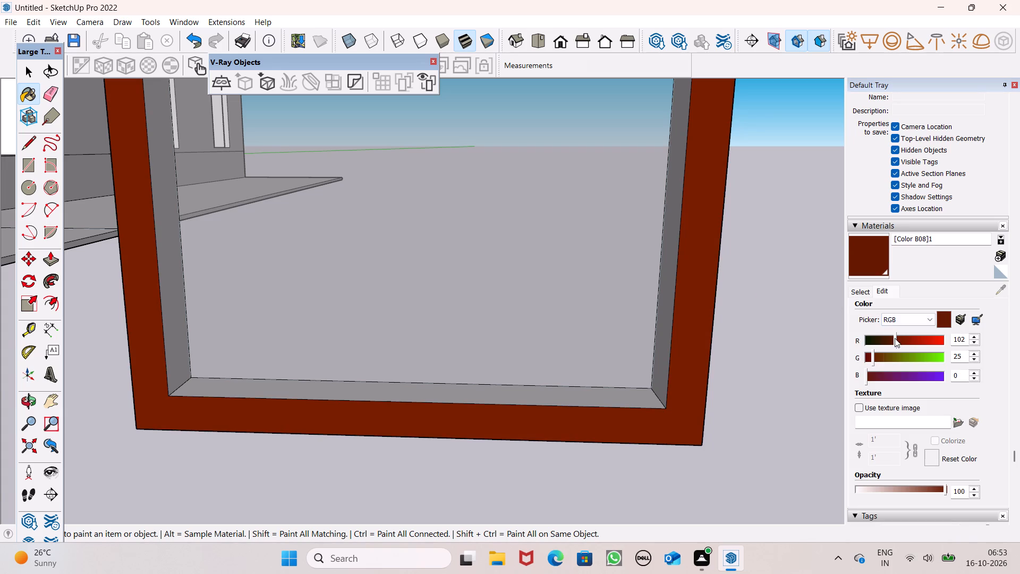
left_click_drag(895, 338, 882, 338)
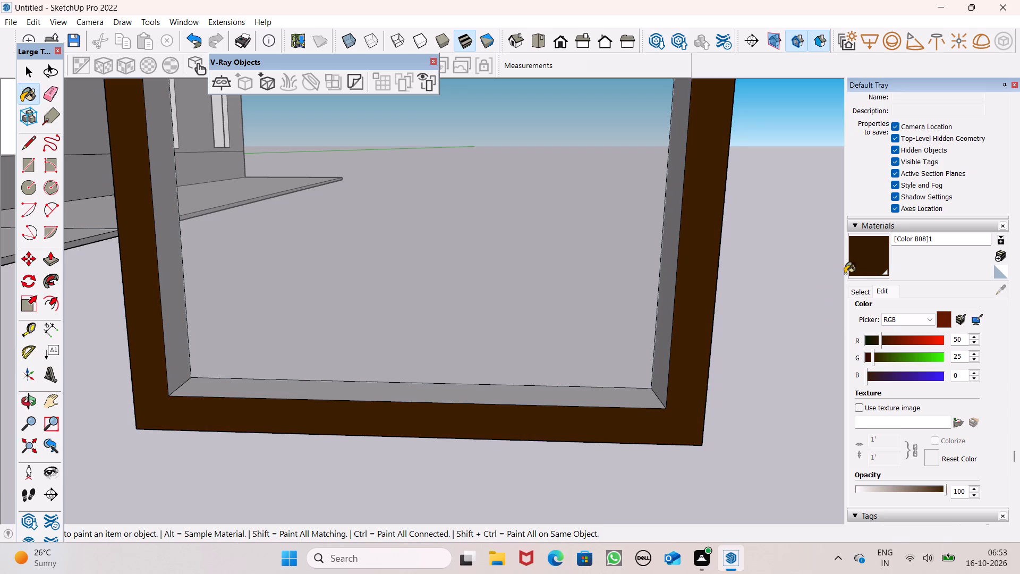
left_click(863, 265)
Paint the top face and one outer side of the two-pane window frame with the dark brown Color B08 material.
scroll(789, 347, "down", 4)
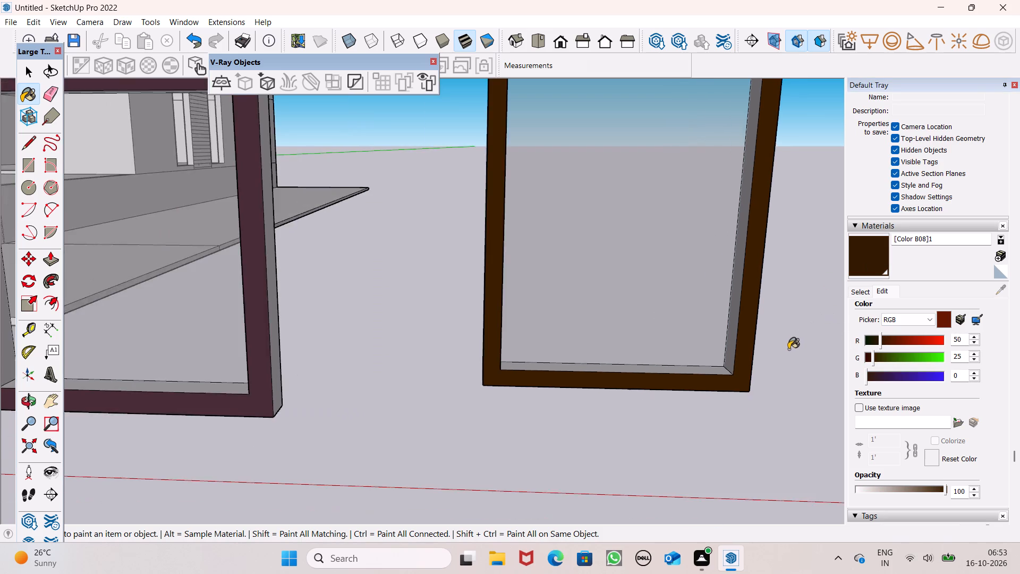
scroll(793, 370, "down", 5)
scroll(709, 393, "down", 3)
middle_click_drag(675, 401, 602, 455)
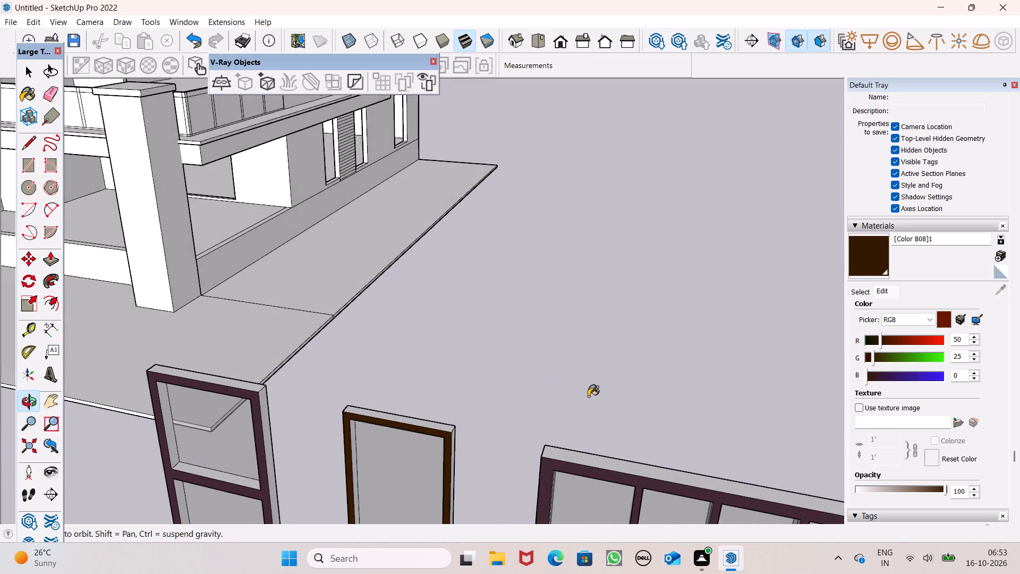
scroll(568, 404, "down", 4)
scroll(366, 448, "up", 13)
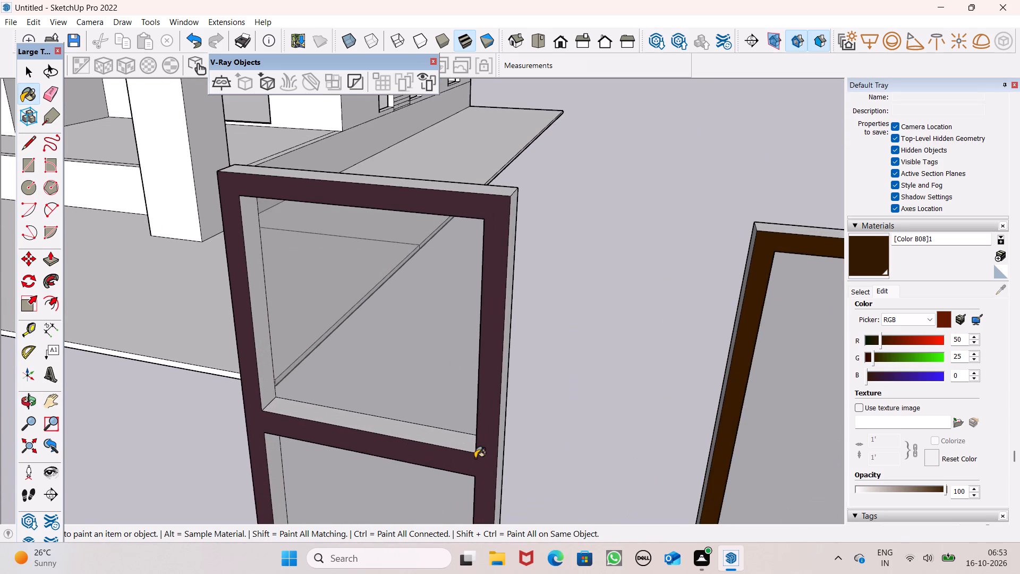
middle_click_drag(479, 464, 96, 489)
scroll(235, 407, "up", 3)
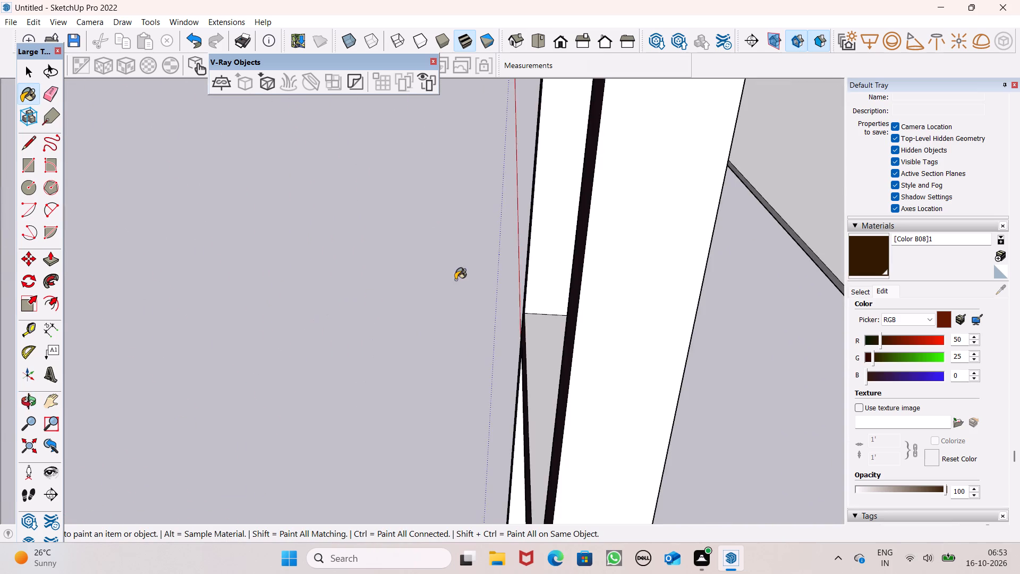
scroll(476, 336, "down", 3)
left_click(530, 181)
left_click(533, 209)
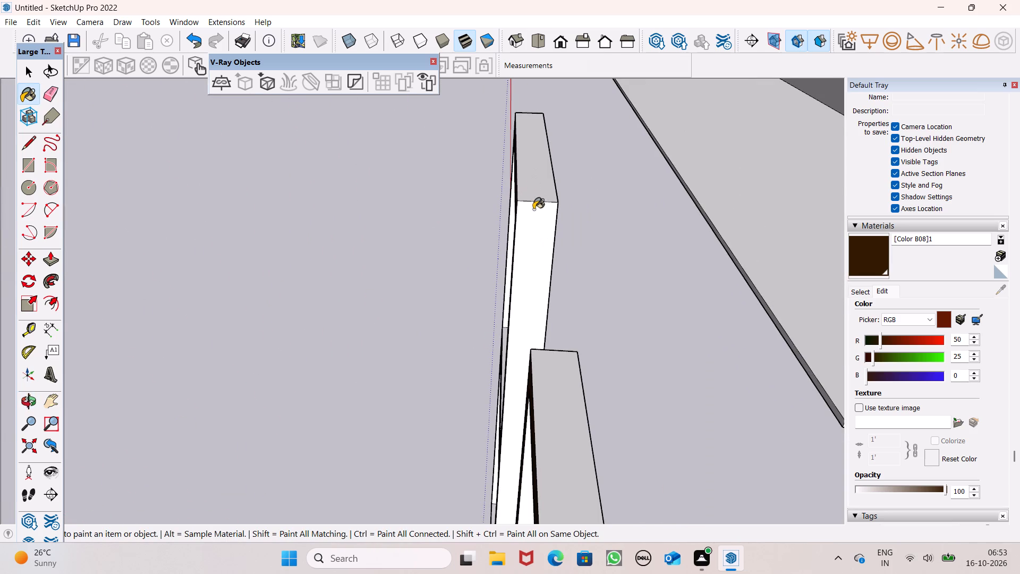
Paint the single-pane window frame's top face with the dark brown material.
scroll(526, 258, "down", 3)
middle_click_drag(549, 343, 501, 360)
left_click(503, 359)
Paint the back face of the two-pane window frame dark brown.
middle_click_drag(494, 383, 470, 332)
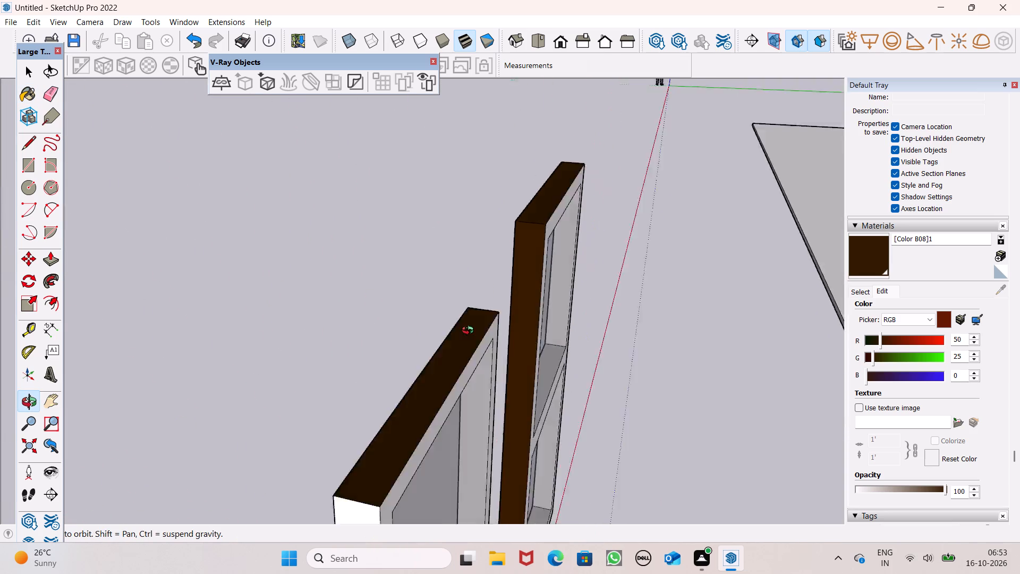
middle_click_drag(470, 332, 430, 255)
scroll(562, 294, "up", 8)
scroll(500, 330, "up", 7)
left_click(500, 326)
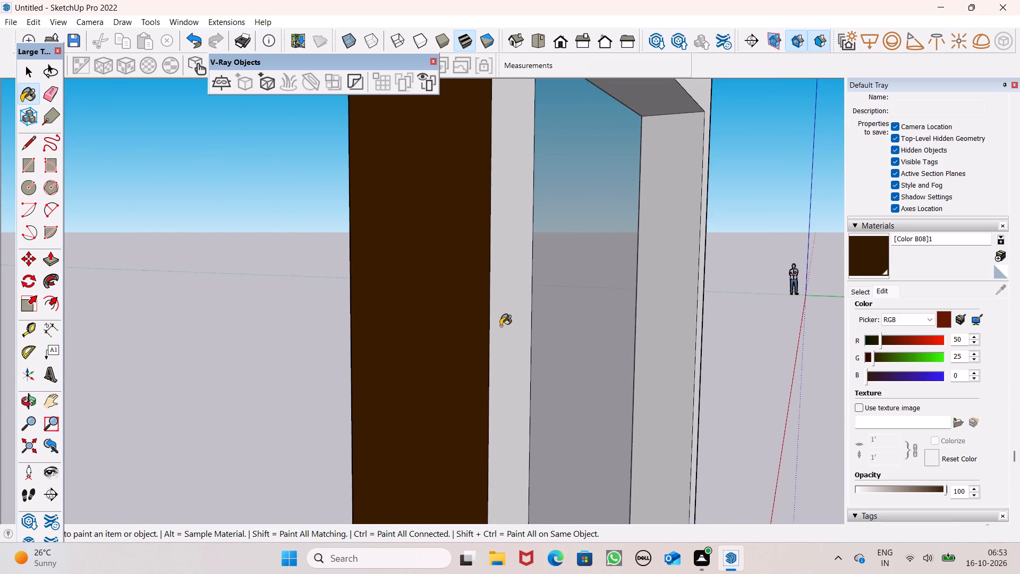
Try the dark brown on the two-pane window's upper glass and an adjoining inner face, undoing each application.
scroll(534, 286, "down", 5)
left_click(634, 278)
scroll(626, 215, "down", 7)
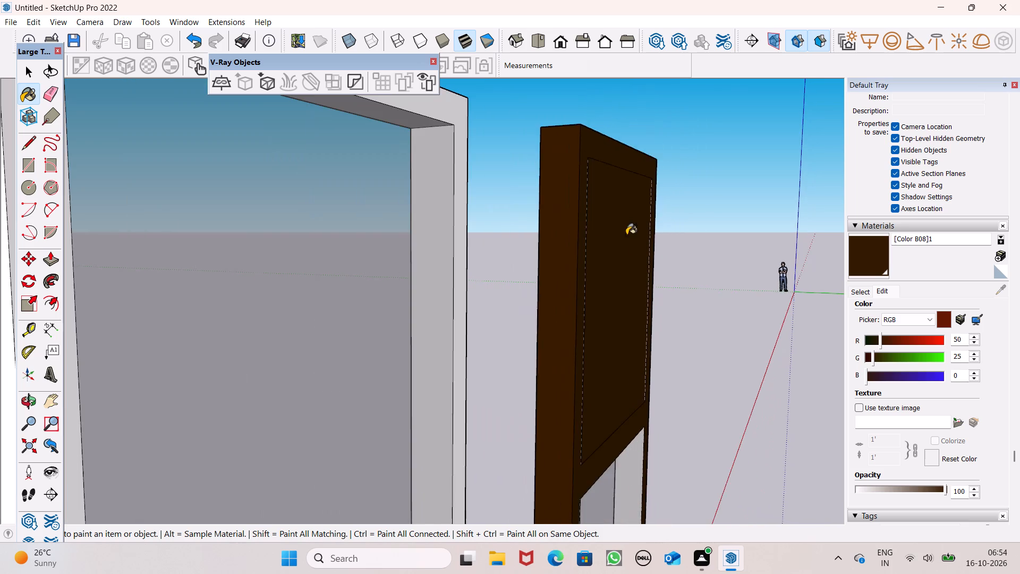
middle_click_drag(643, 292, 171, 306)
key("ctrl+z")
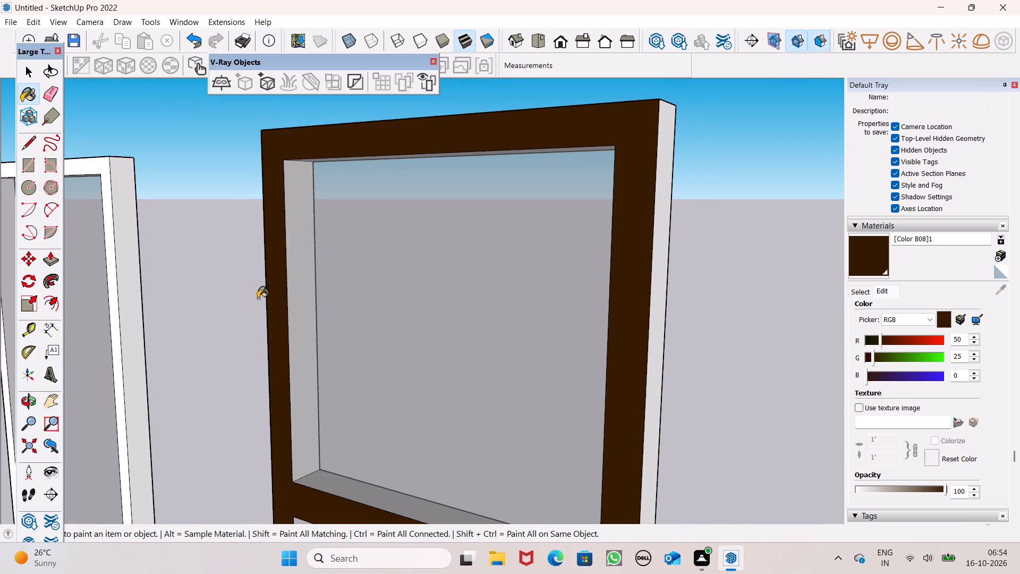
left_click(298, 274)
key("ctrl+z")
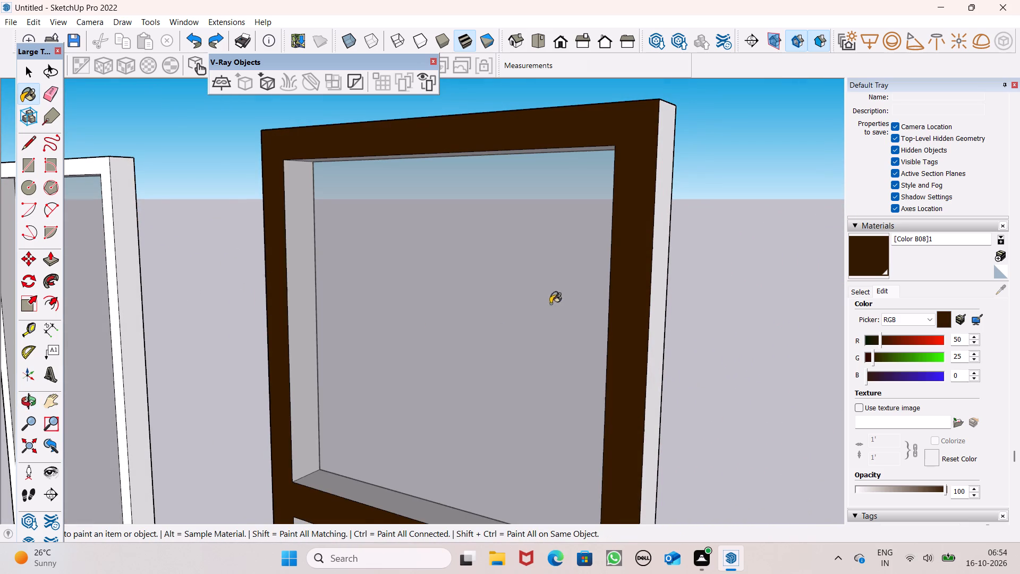
Paint the remaining outer side of the two-pane window frame dark brown.
scroll(558, 289, "down", 9)
middle_click_drag(607, 344, 473, 352)
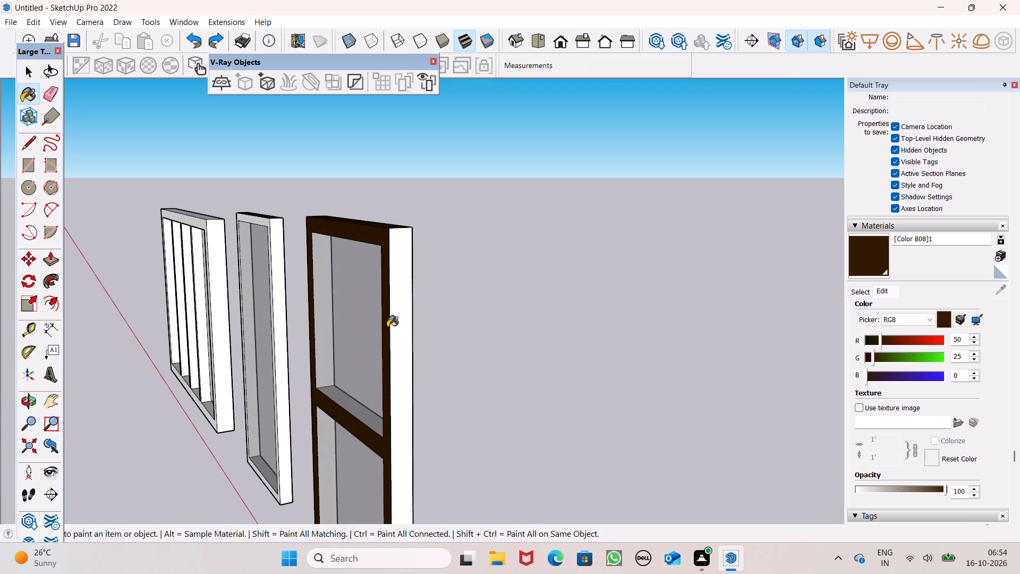
left_click(399, 321)
Paint the top of the two-pane frame's crossbar and the right inner faces of both its openings dark brown.
scroll(458, 276, "down", 4)
middle_click_drag(414, 334, 161, 365)
scroll(242, 337, "up", 2)
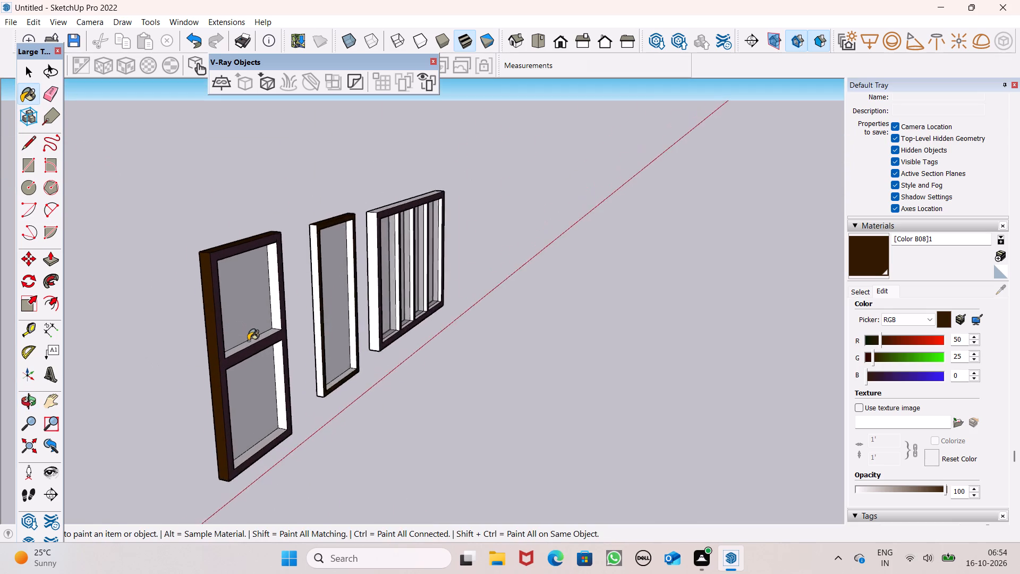
scroll(248, 341, "up", 5)
left_click(290, 322)
left_click(290, 307)
left_click(301, 374)
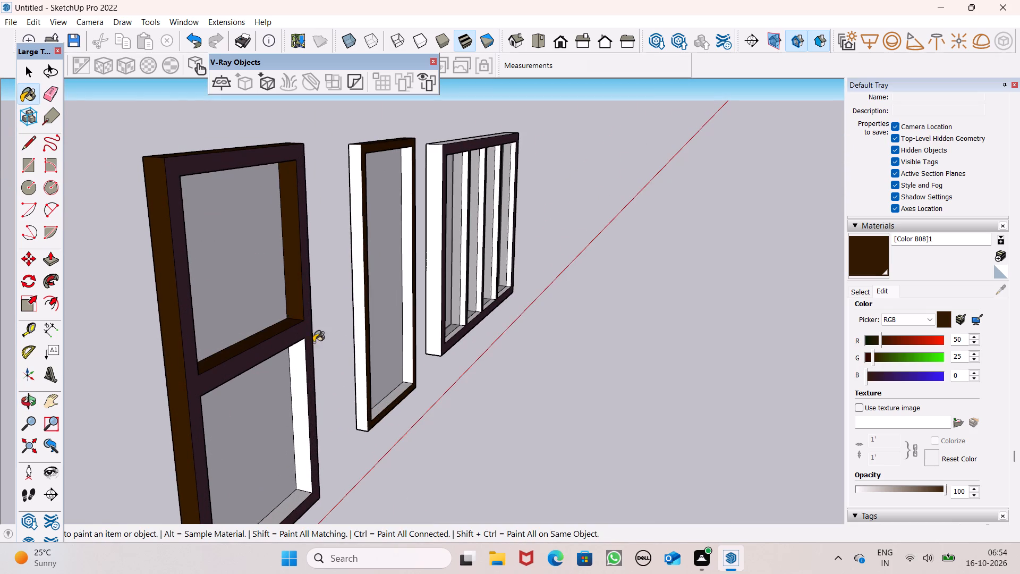
Paint the single-pane frame's outer side facing the two-pane window dark brown.
left_click(356, 278)
Paint the two-pane frame's front face and its lower opening's left inner face and sill dark brown.
scroll(432, 255, "down", 4)
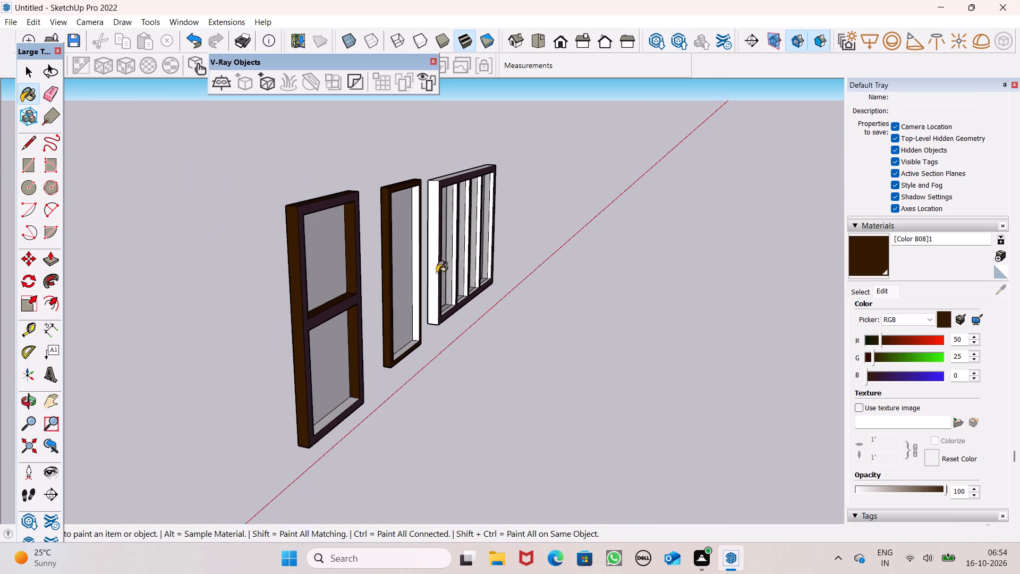
middle_click_drag(435, 318, 62, 364)
scroll(205, 331, "up", 3)
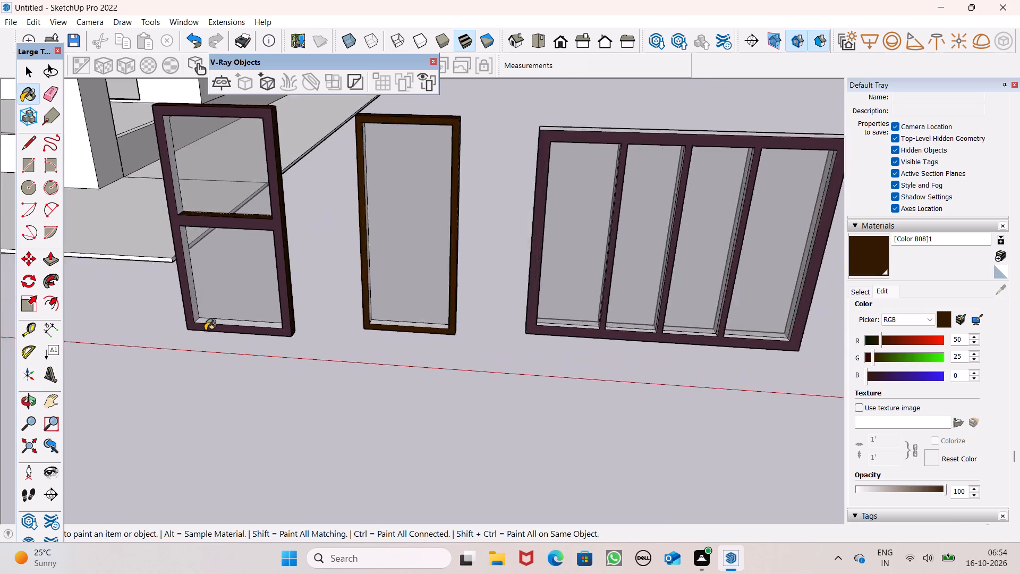
scroll(205, 331, "up", 12)
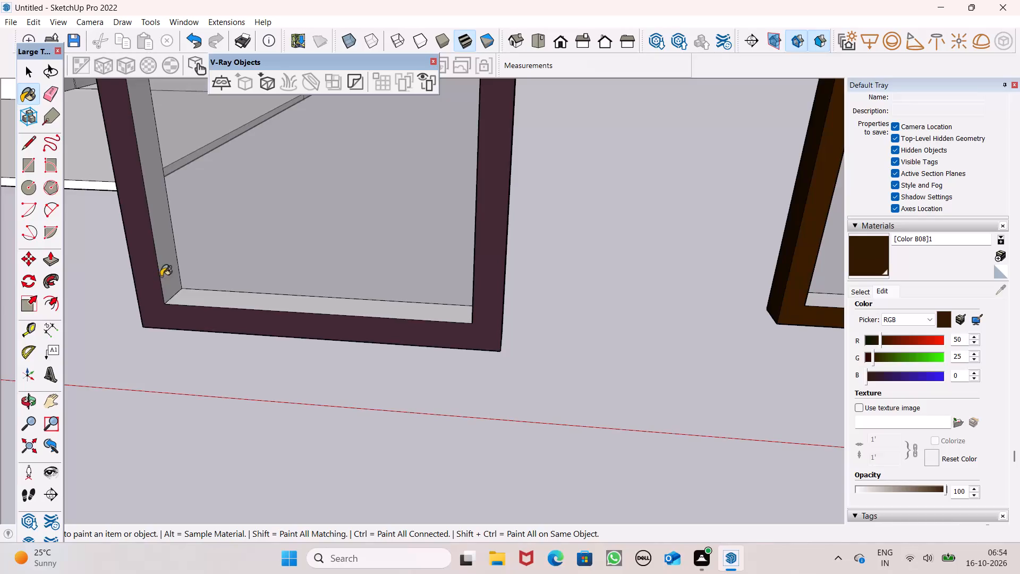
left_click(161, 275)
left_click(180, 307)
scroll(211, 336, "down", 4)
left_click(203, 317)
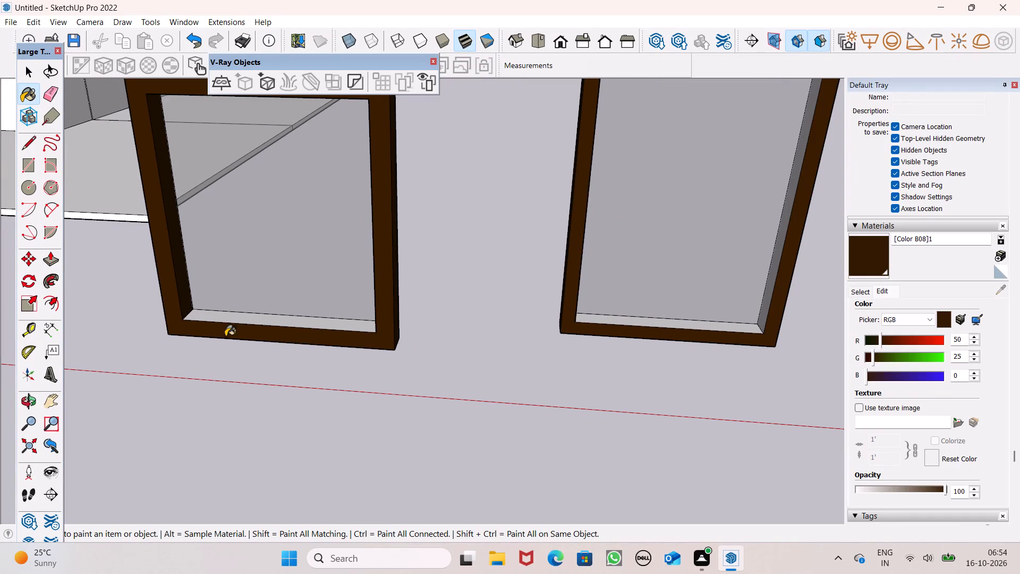
Paint the two-pane frame's upper left inner face and the undersides of its top rail and crossbar dark brown.
scroll(236, 372, "down", 11)
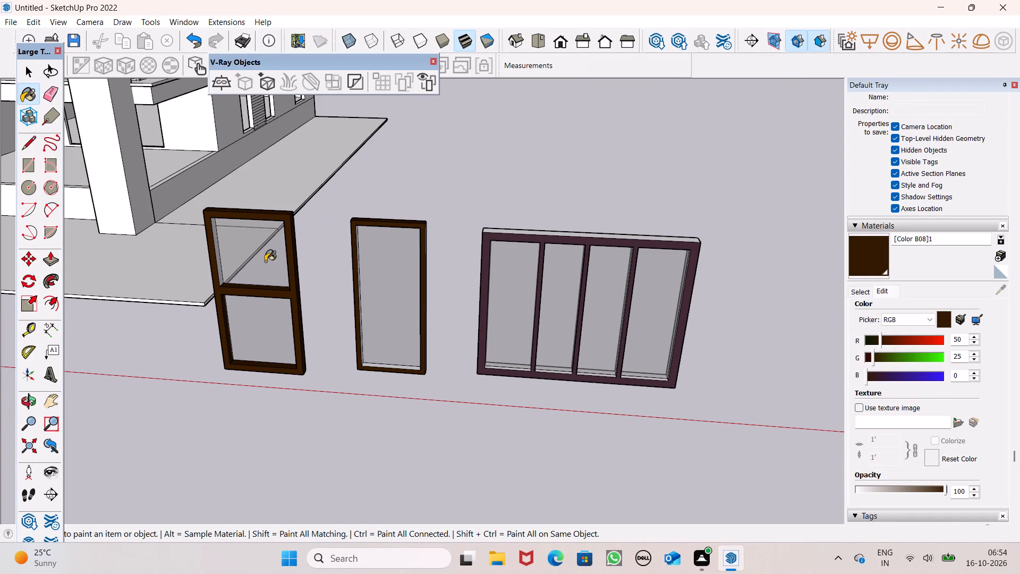
scroll(203, 215, "up", 8)
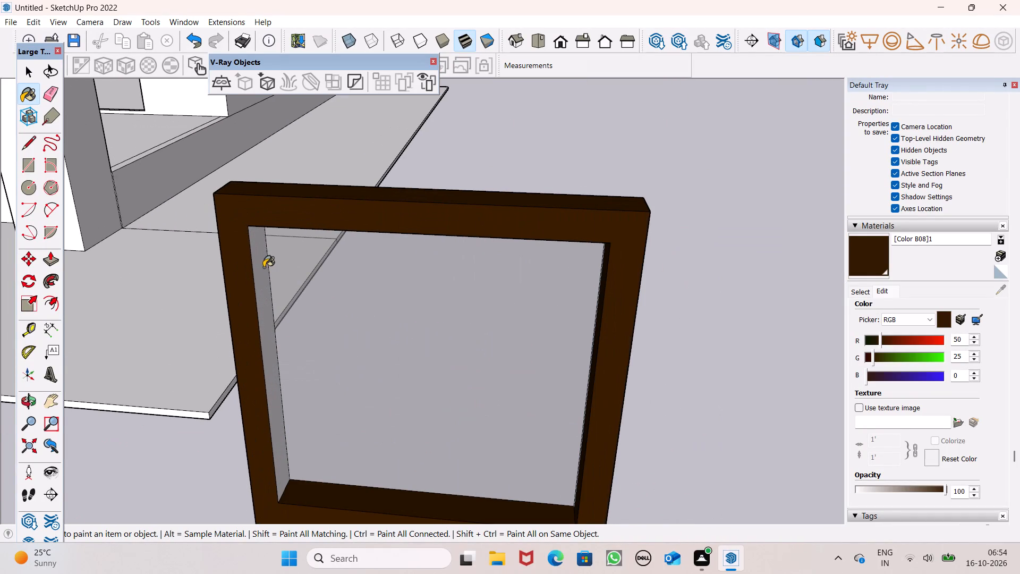
left_click(263, 267)
scroll(441, 174, "down", 4)
middle_click_drag(475, 220, 510, 4)
scroll(510, 4, "up", 1)
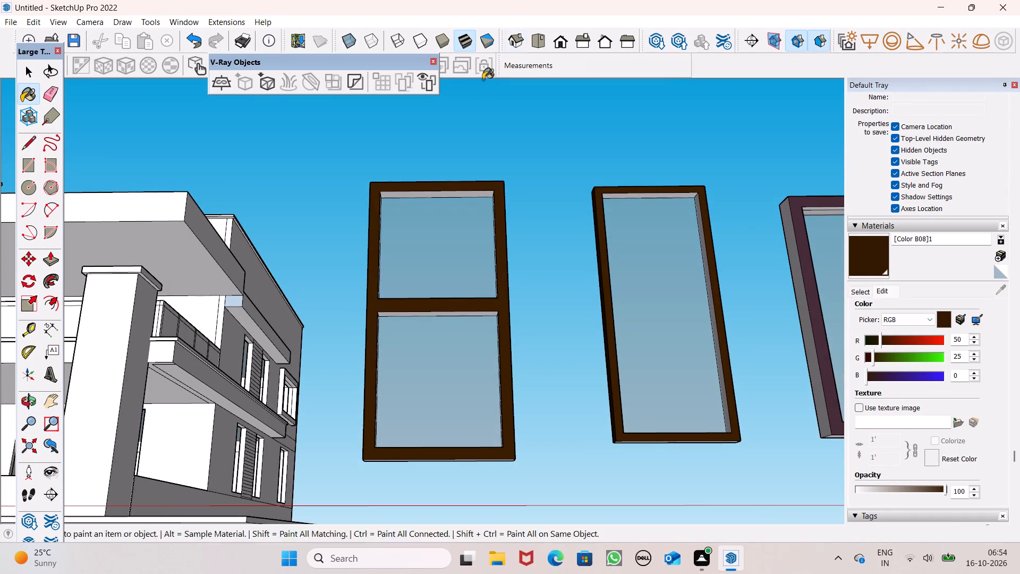
scroll(460, 171, "up", 6)
left_click(463, 200)
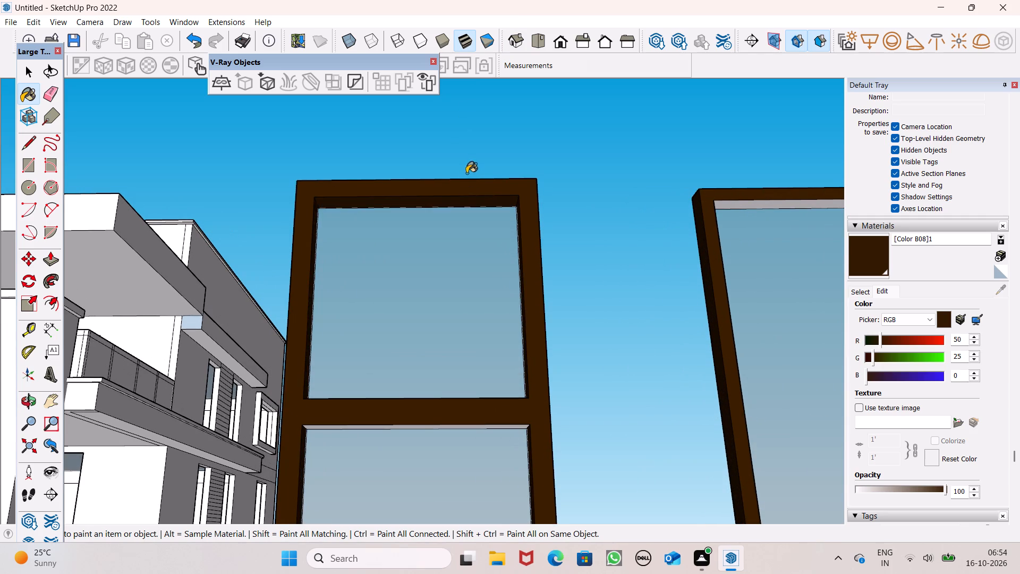
scroll(467, 176, "down", 4)
middle_click_drag(461, 207, 490, 52)
scroll(471, 234, "up", 4)
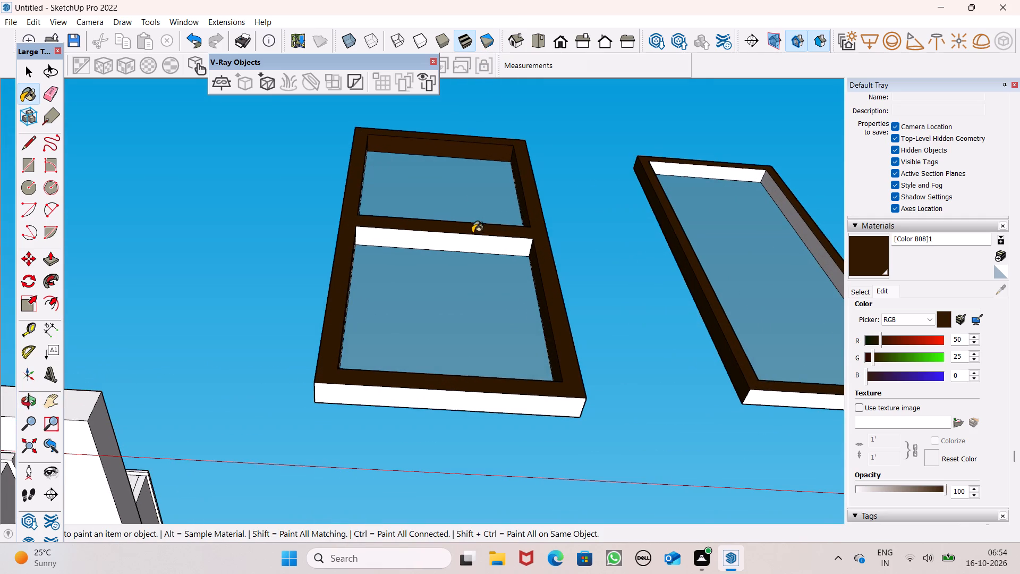
left_click(470, 237)
Paint the bottom faces of the two-pane and single-pane window frames dark brown.
scroll(486, 301, "down", 3)
middle_click_drag(465, 358, 457, 297)
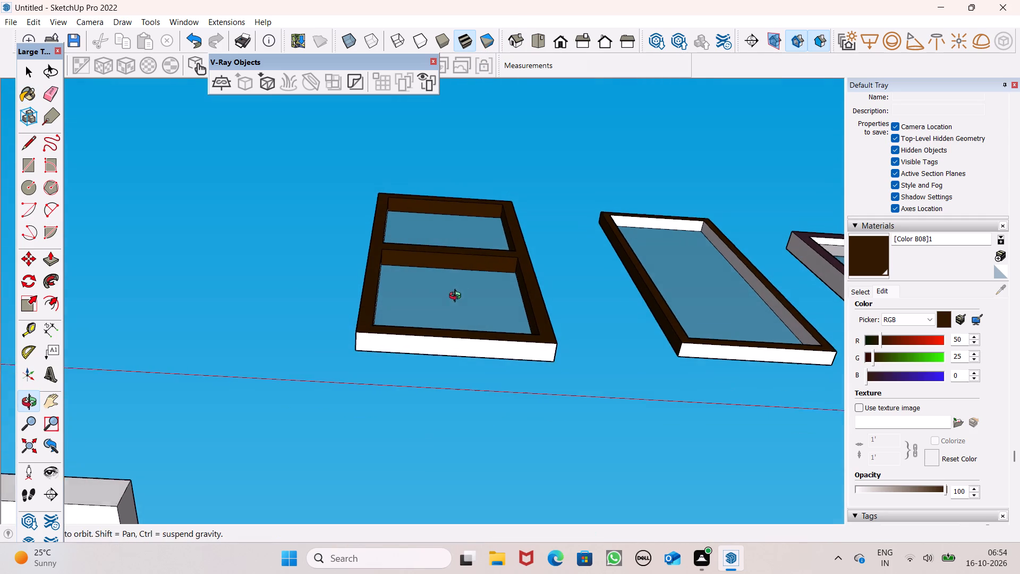
middle_click_drag(457, 297, 459, 296)
left_click(458, 339)
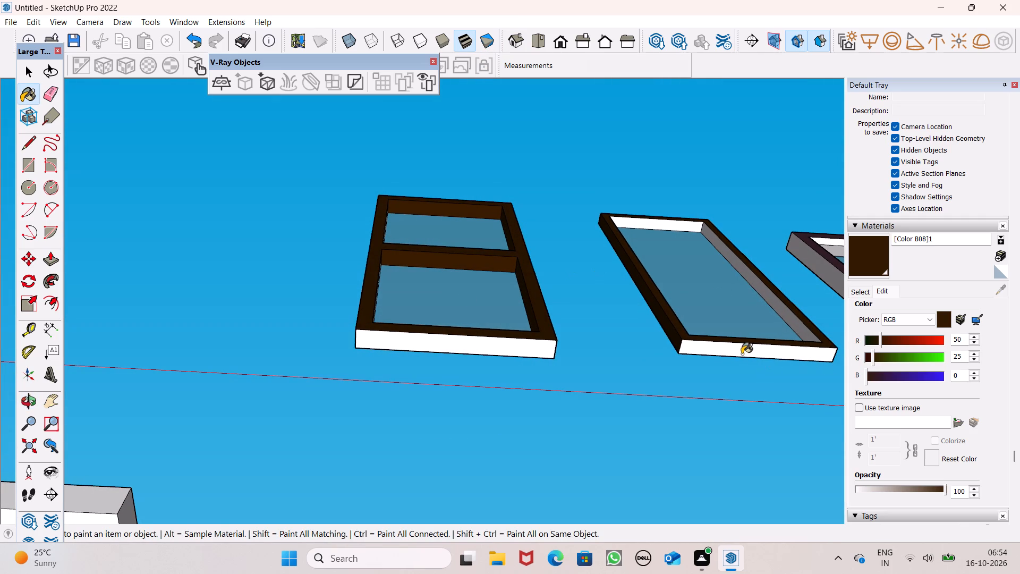
left_click(742, 354)
Paint the single-pane frame's upper, right and left inner faces dark brown.
scroll(679, 297, "down", 4)
middle_click_drag(674, 296, 911, 330)
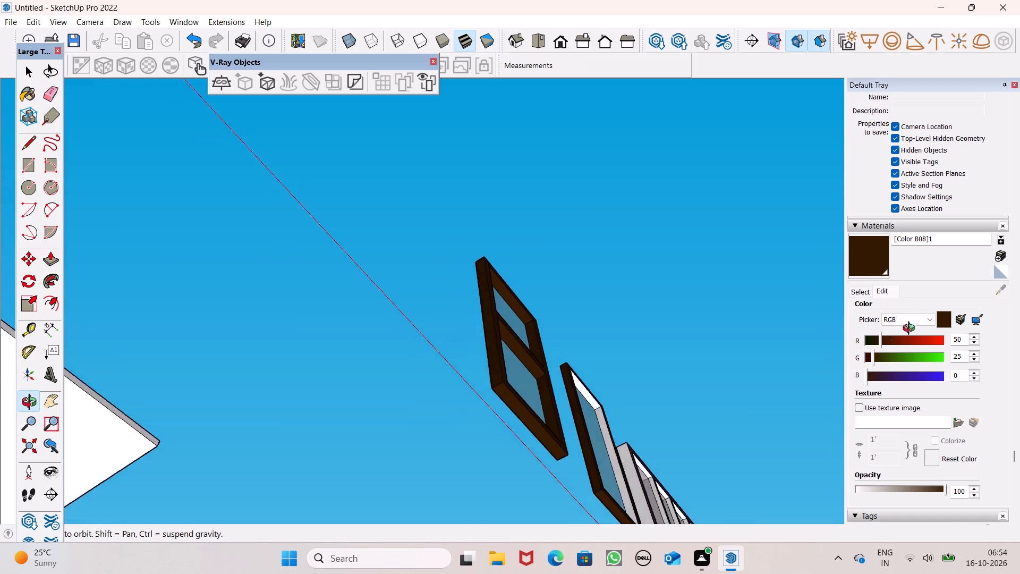
middle_click_drag(911, 330, 631, 412)
scroll(654, 348, "up", 6)
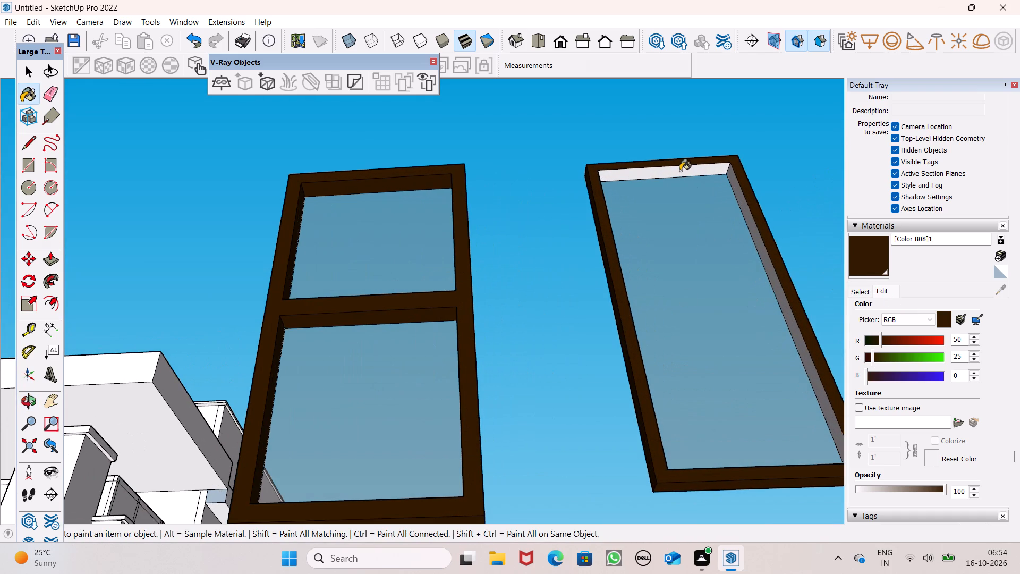
left_click(680, 171)
middle_click_drag(736, 252, 782, 266)
left_click(745, 294)
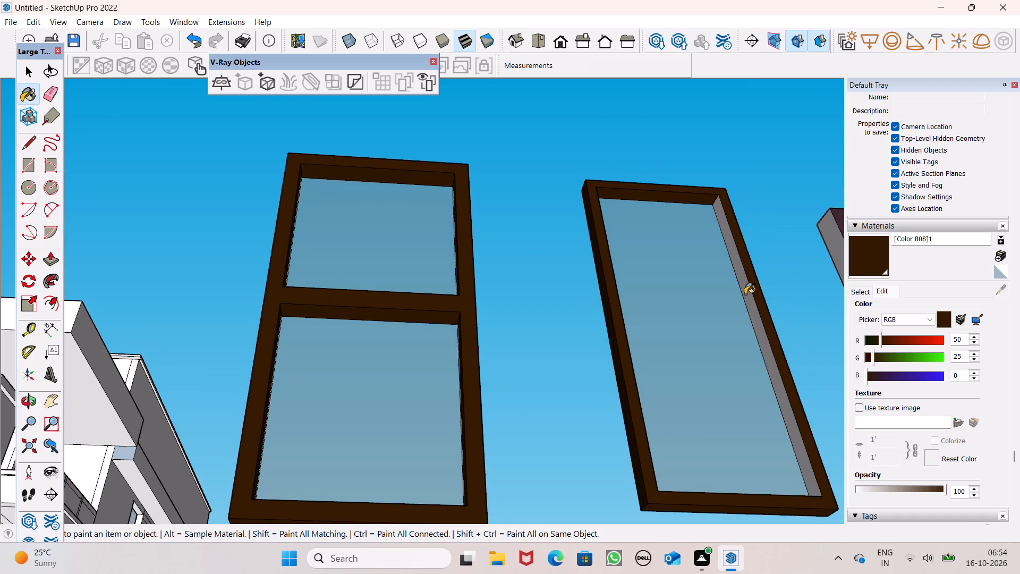
middle_click_drag(757, 298, 543, 358)
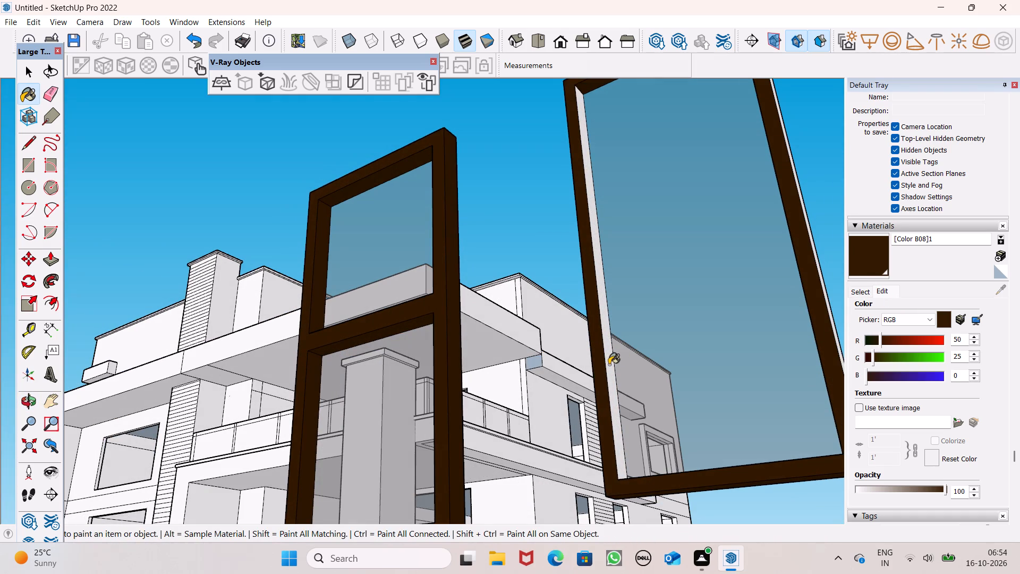
left_click(609, 365)
Paint the single-pane frame's outer side facing the four-pane window dark brown.
scroll(577, 281, "down", 11)
middle_click_drag(607, 341, 479, 389)
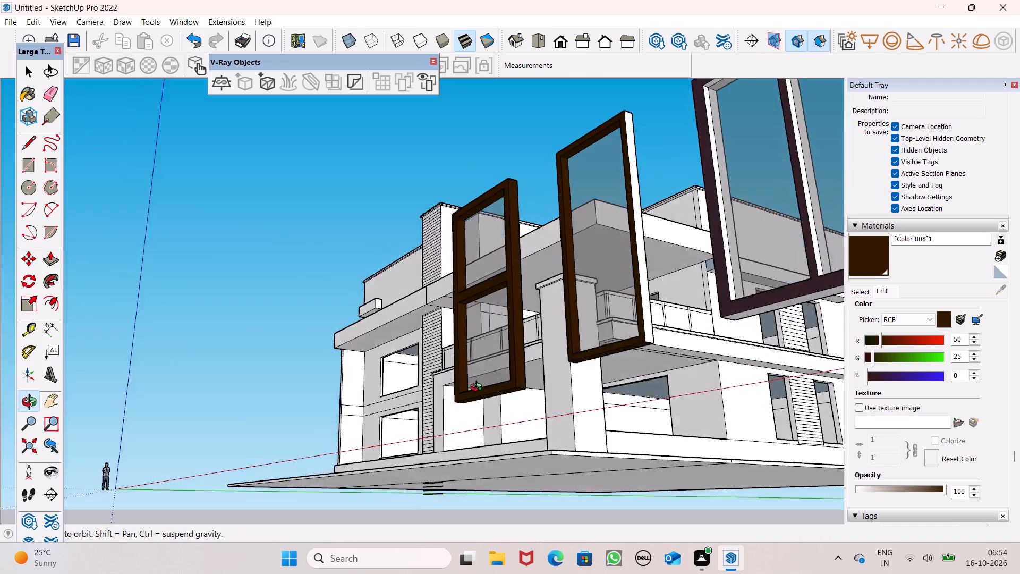
middle_click_drag(479, 389, 448, 410)
left_click(611, 350)
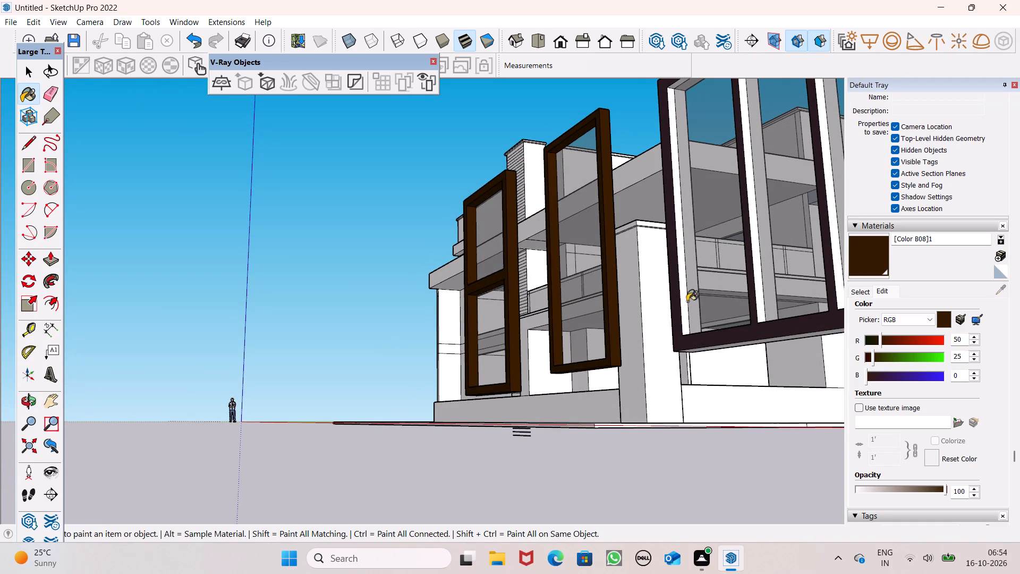
Paint the four-pane window's left inner face and the right-hand sides of its three mullions dark brown.
left_click(683, 306)
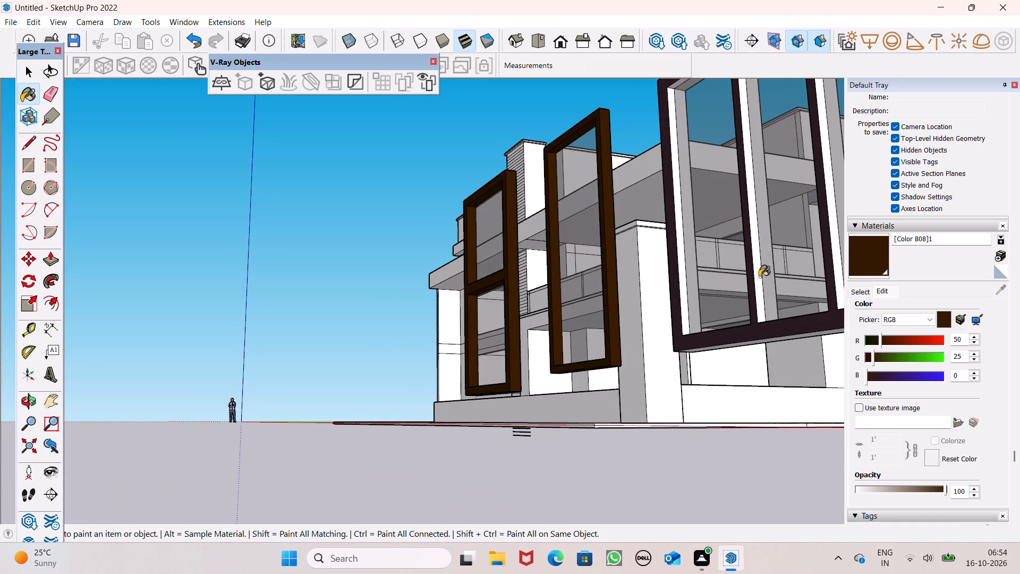
left_click(755, 276)
scroll(665, 287, "down", 6)
middle_click_drag(688, 307, 665, 401)
scroll(711, 436, "up", 7)
scroll(671, 387, "up", 7)
left_click(670, 387)
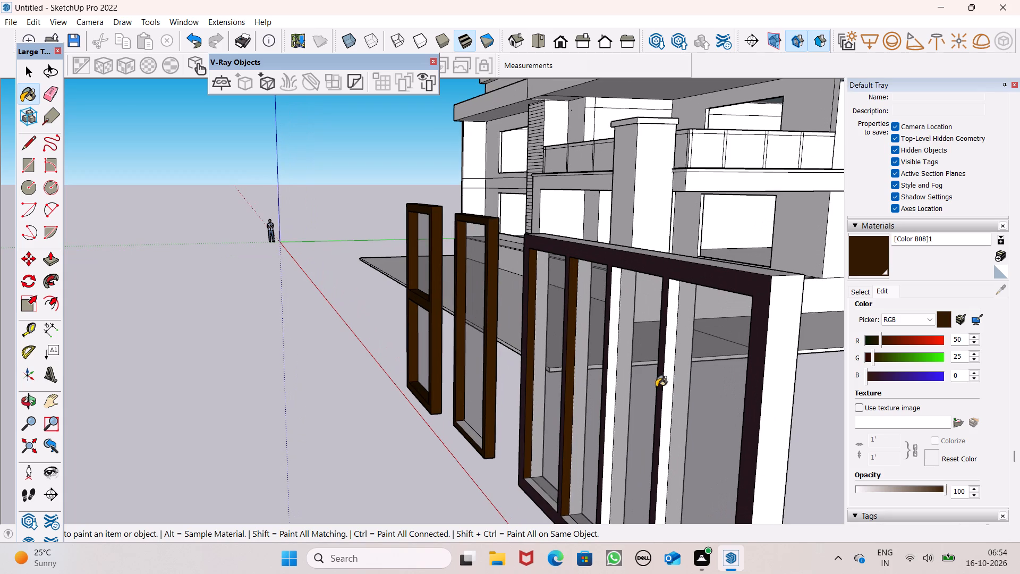
left_click(609, 387)
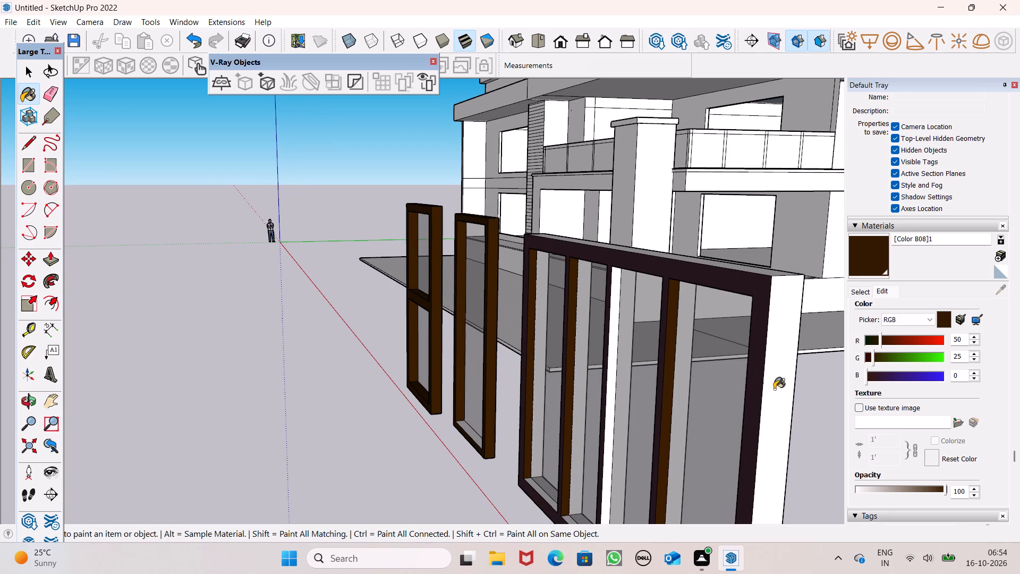
Paint the four-pane window frame's right outer side and top face dark brown.
left_click(776, 387)
left_click(747, 270)
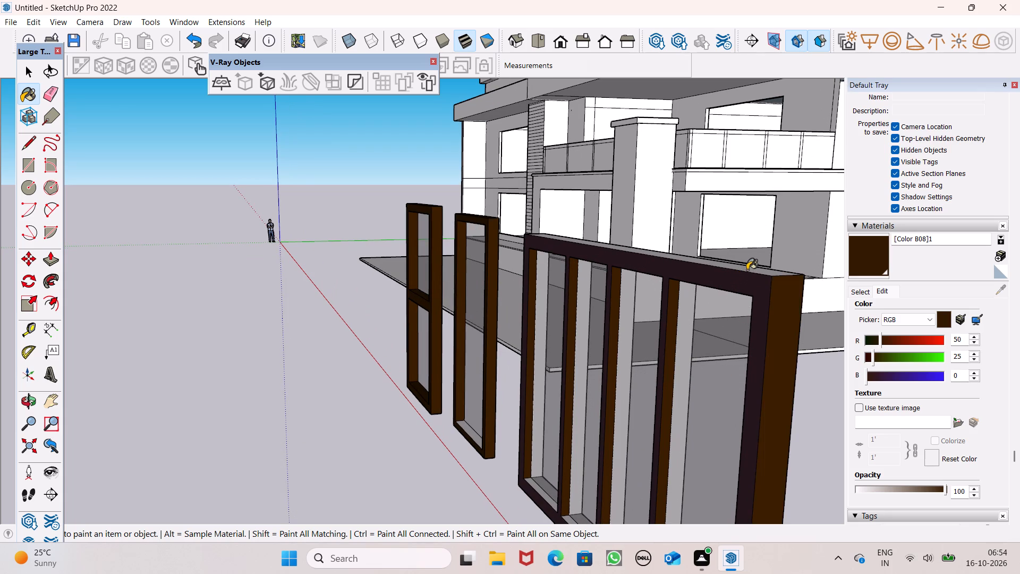
middle_click_drag(636, 296, 827, 287)
scroll(589, 275, "down", 4)
middle_click_drag(592, 336, 667, 349)
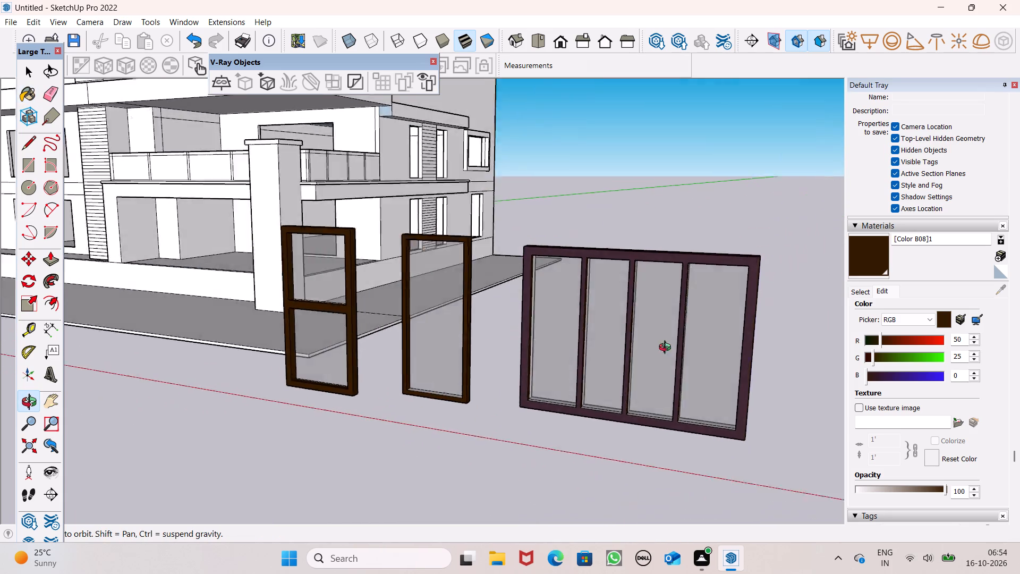
Paint the single-pane frame's remaining white back face dark brown.
middle_click_drag(667, 349, 854, 343)
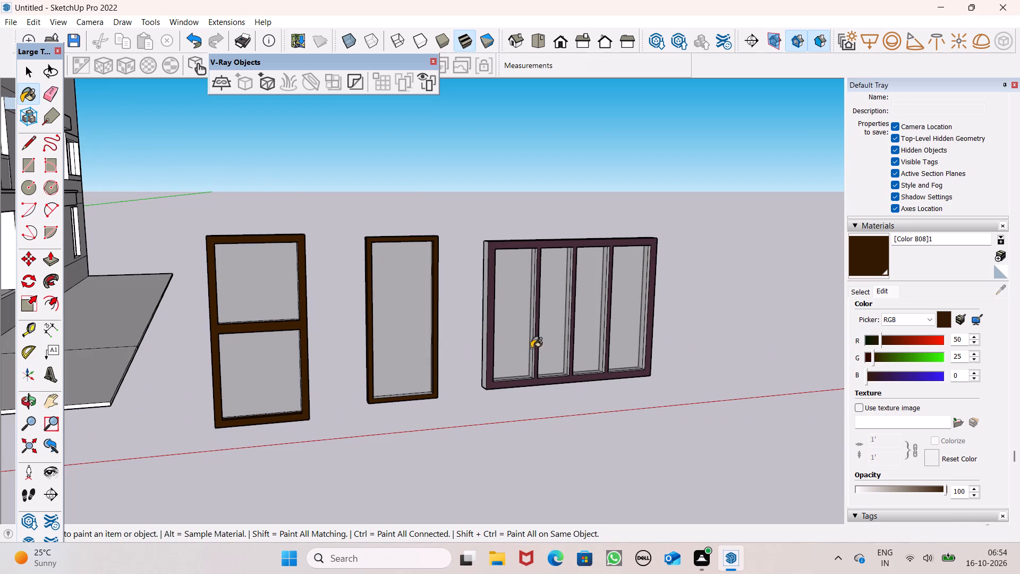
middle_click_drag(468, 373, 989, 347)
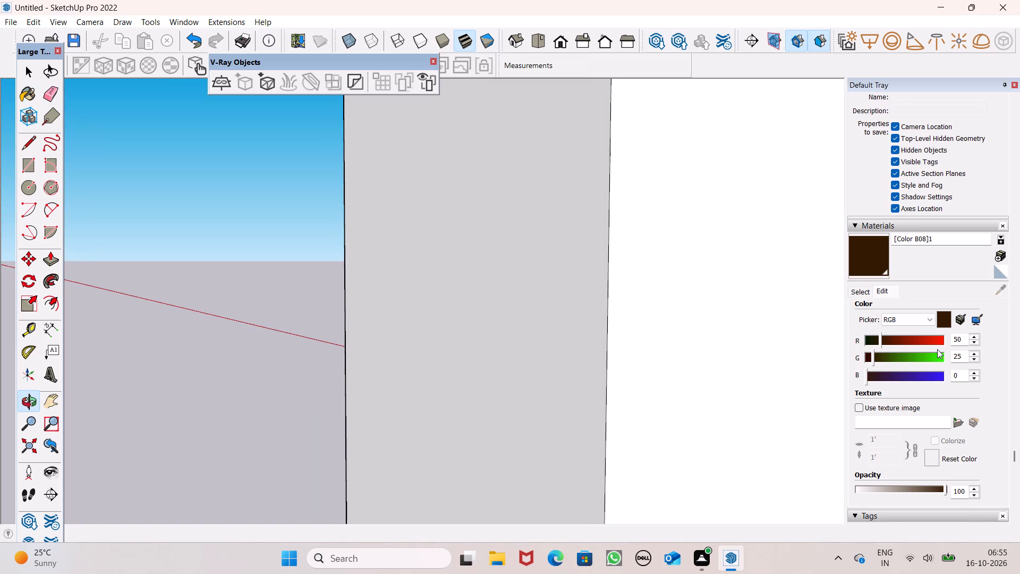
middle_click_drag(935, 351, 685, 383)
scroll(484, 354, "down", 2)
middle_click_drag(593, 369, 111, 381)
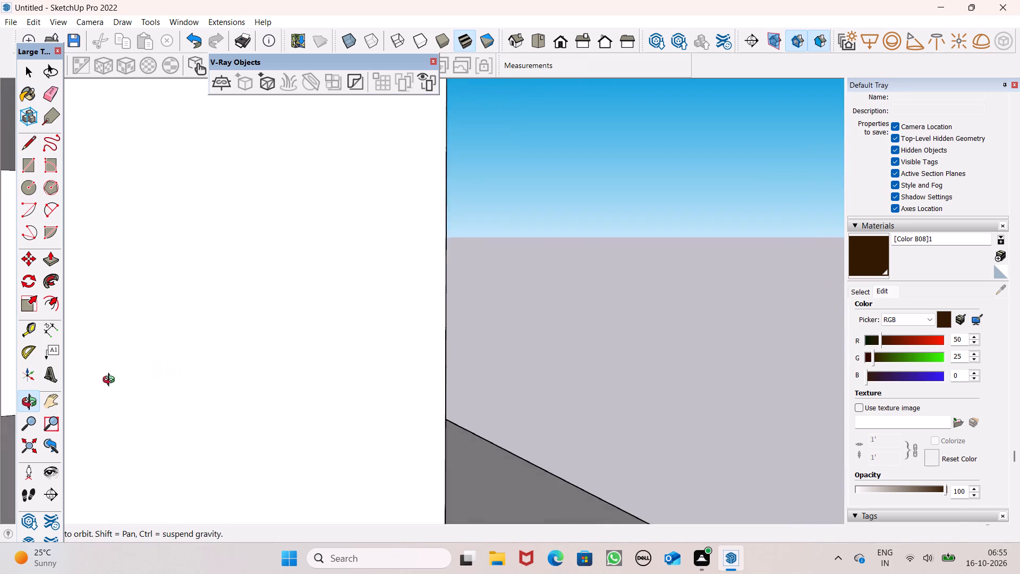
middle_click_drag(111, 381, 3, 410)
scroll(601, 250, "down", 5)
scroll(550, 258, "down", 4)
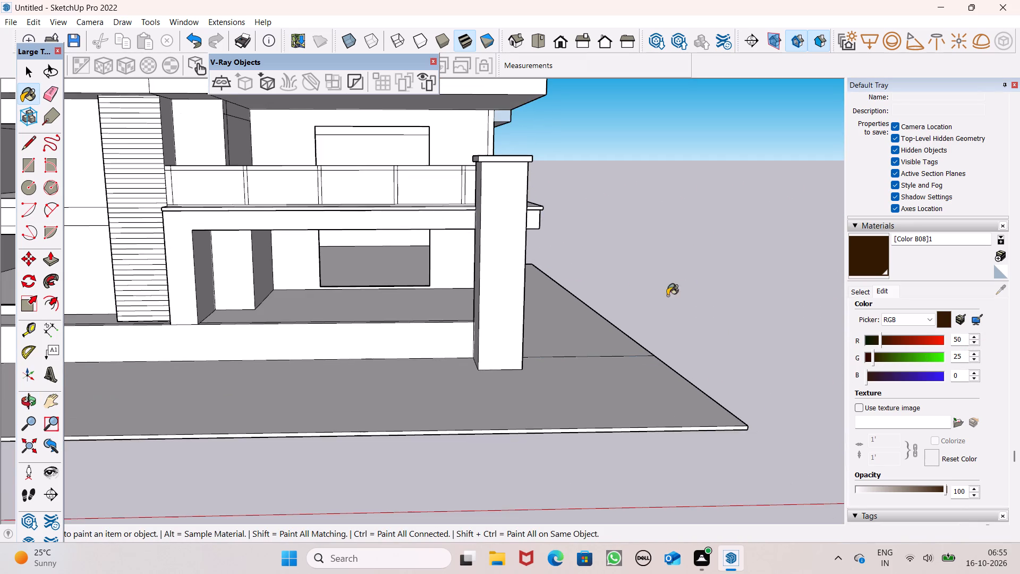
scroll(518, 280, "down", 7)
scroll(673, 338, "up", 5)
scroll(658, 306, "down", 6)
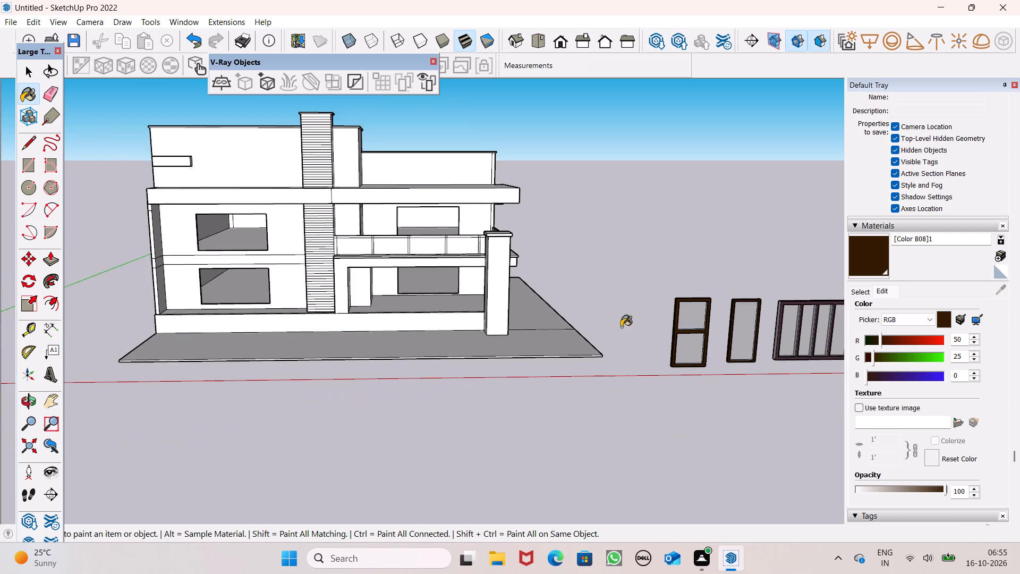
scroll(585, 314, "down", 6)
middle_click_drag(675, 360, 46, 406)
scroll(134, 377, "up", 5)
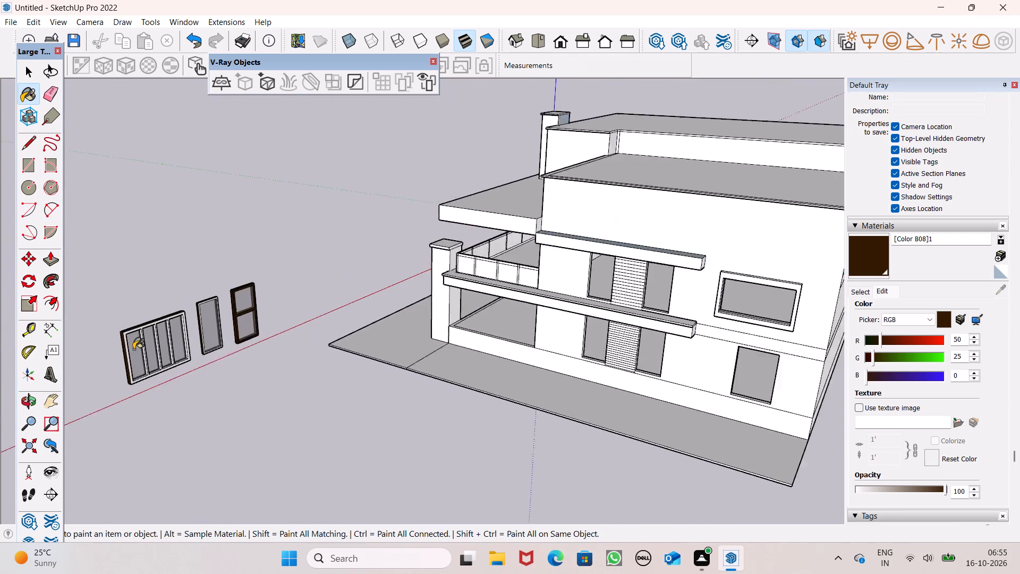
scroll(133, 349, "up", 3)
scroll(226, 298, "up", 14)
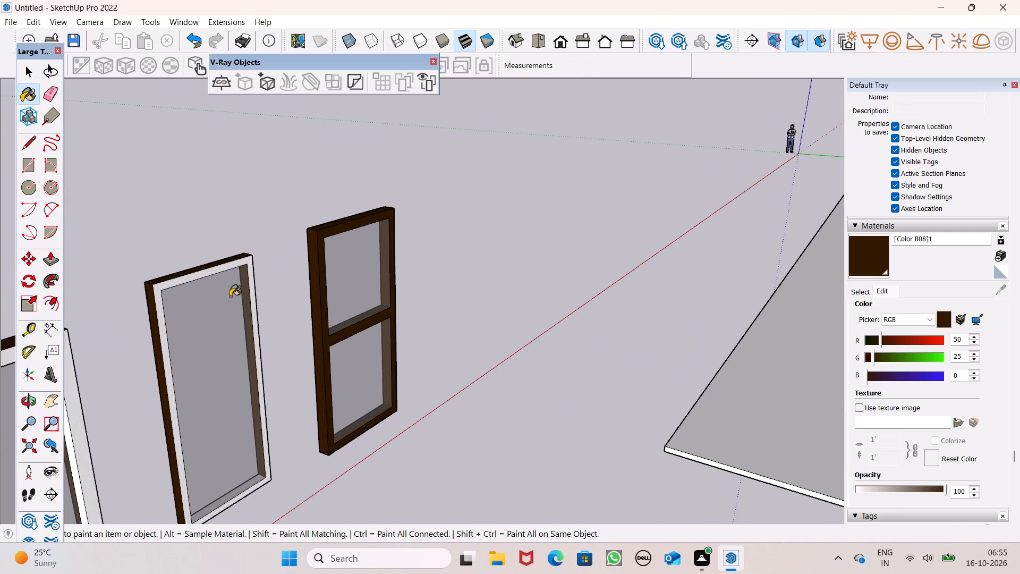
middle_click_drag(290, 338, 219, 381)
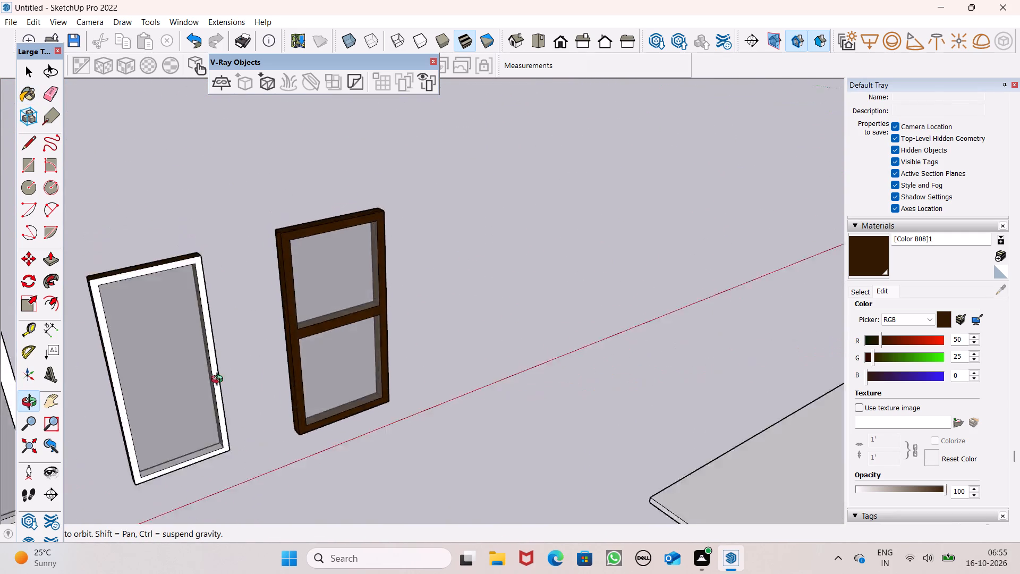
middle_click_drag(219, 381, 270, 353)
scroll(193, 322, "up", 6)
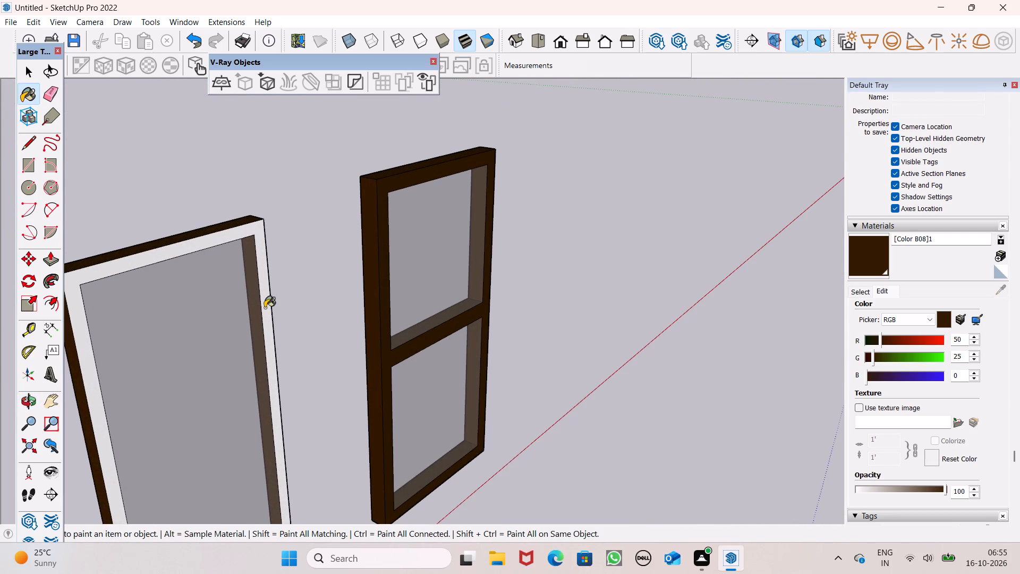
left_click(265, 308)
Paint the four-pane window frame's white back face dark brown.
middle_click_drag(265, 324, 367, 300)
scroll(295, 231, "down", 5)
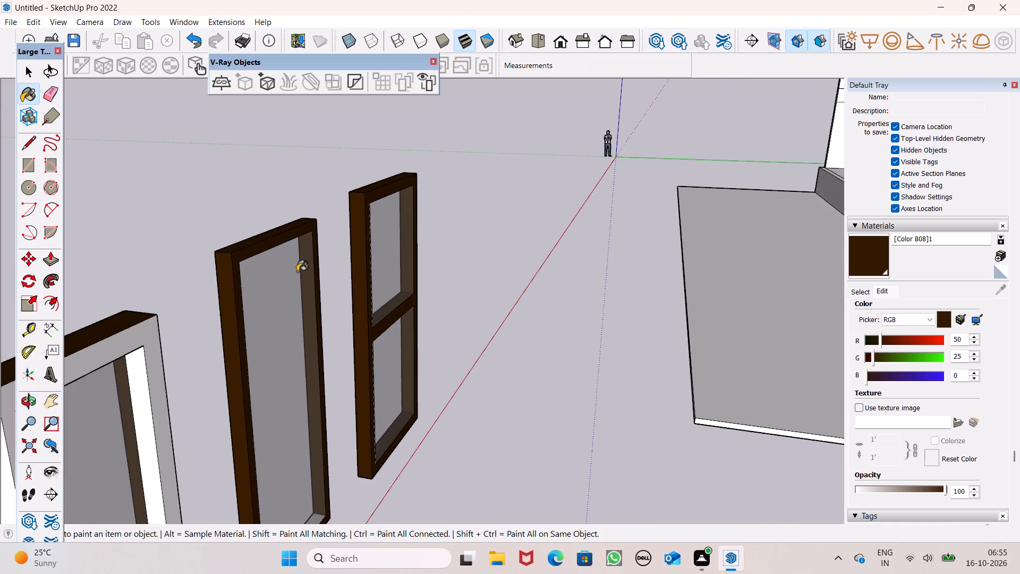
scroll(325, 310, "down", 6)
middle_click_drag(319, 366, 310, 318)
scroll(261, 354, "up", 6)
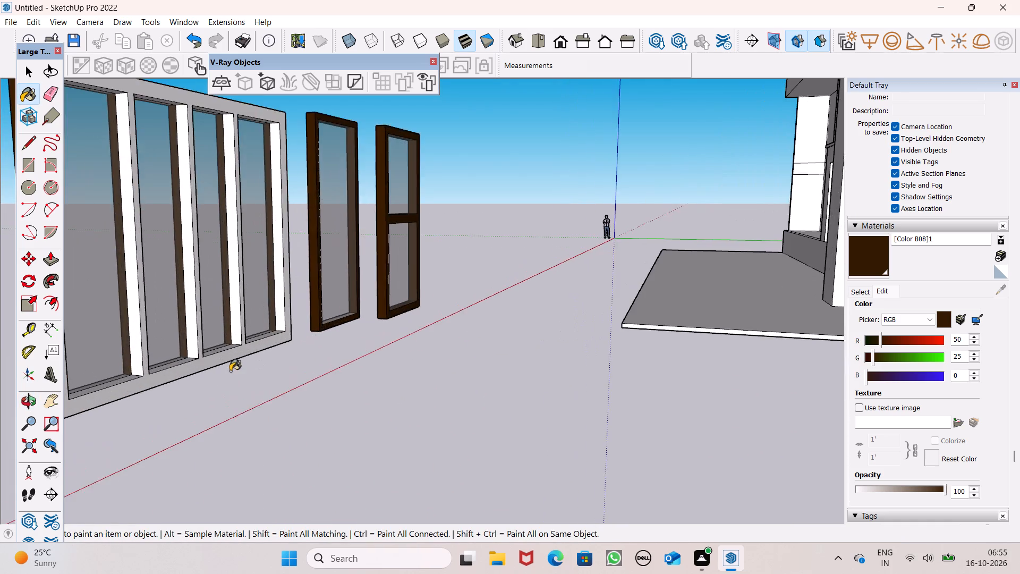
scroll(230, 364, "up", 6)
left_click(252, 335)
On the four-pane window's back, paint the two panes nearest the single-pane frame dark brown: bottom inner faces, mullion side and frame inner side.
scroll(261, 318, "up", 1)
middle_click_drag(262, 331, 275, 396)
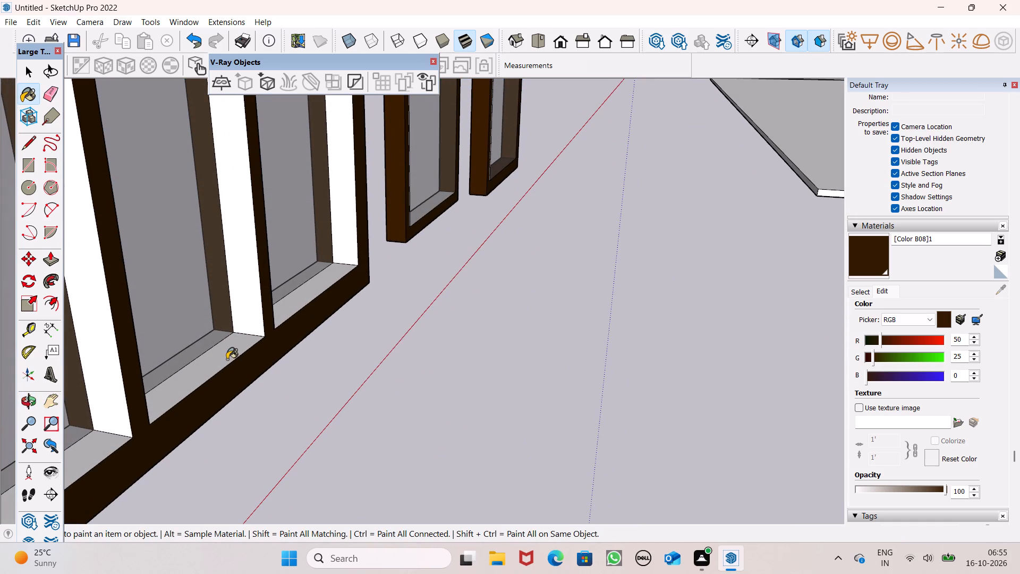
left_click(227, 359)
left_click(290, 297)
left_click(249, 281)
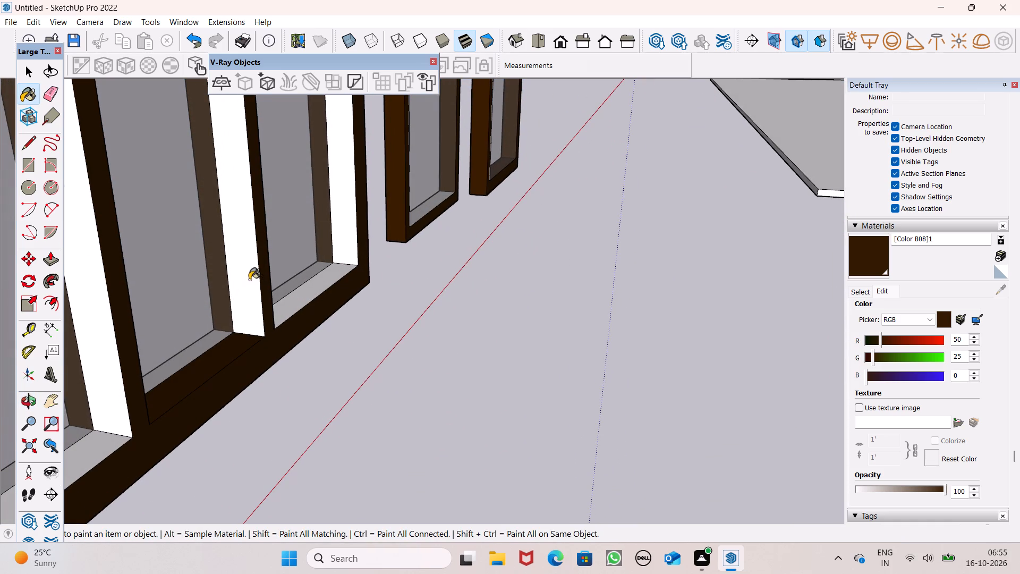
left_click(341, 215)
On the four-pane window's back, paint the other two mullions' white sides and the two farthest panes' bottom inner faces dark brown.
scroll(335, 256, "down", 7)
scroll(343, 303, "down", 3)
scroll(217, 278, "up", 2)
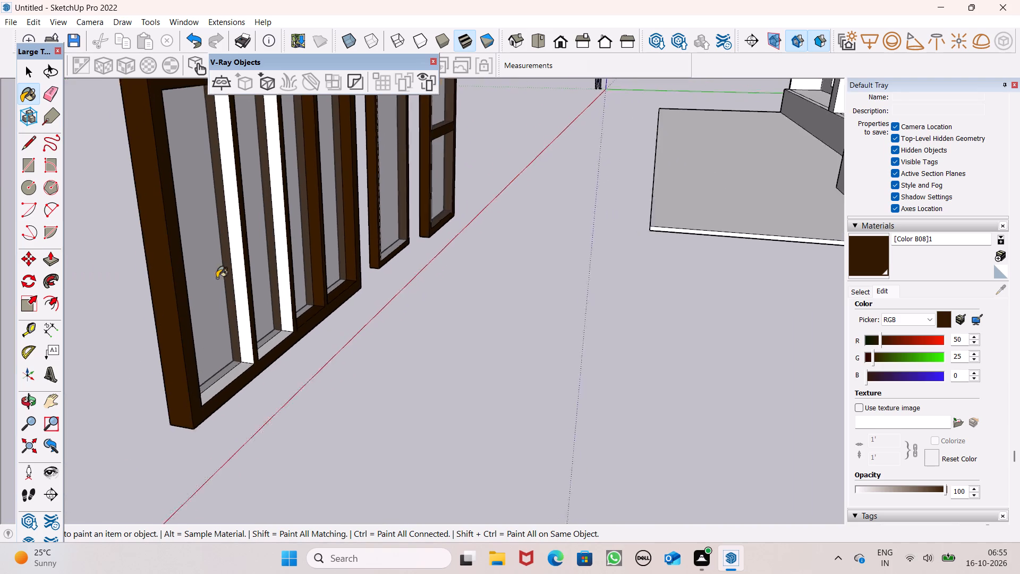
scroll(217, 278, "up", 4)
left_click(256, 313)
left_click(317, 297)
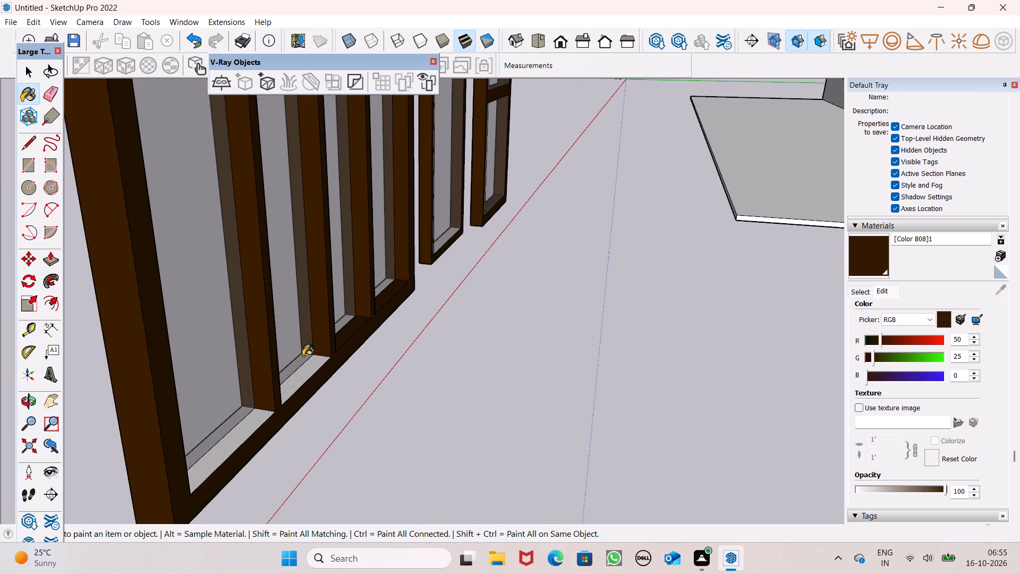
left_click(302, 373)
left_click(267, 409)
left_click(263, 421)
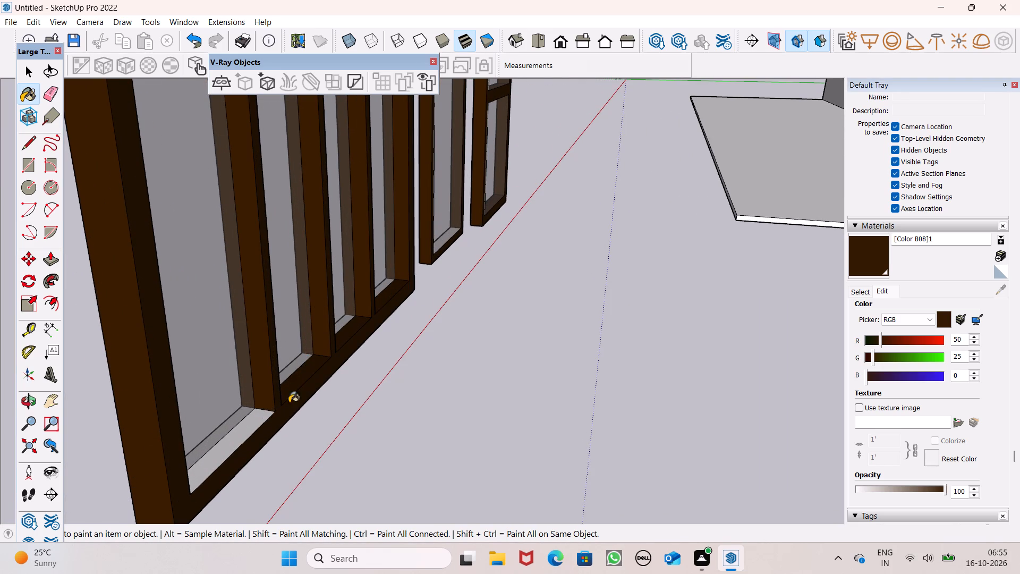
Paint the four-pane frame's outer side facing the single-pane frame, the three mullions' matching sides and the far inner side dark brown.
scroll(324, 387, "down", 2)
middle_click_drag(328, 407, 68, 423)
scroll(469, 266, "down", 6)
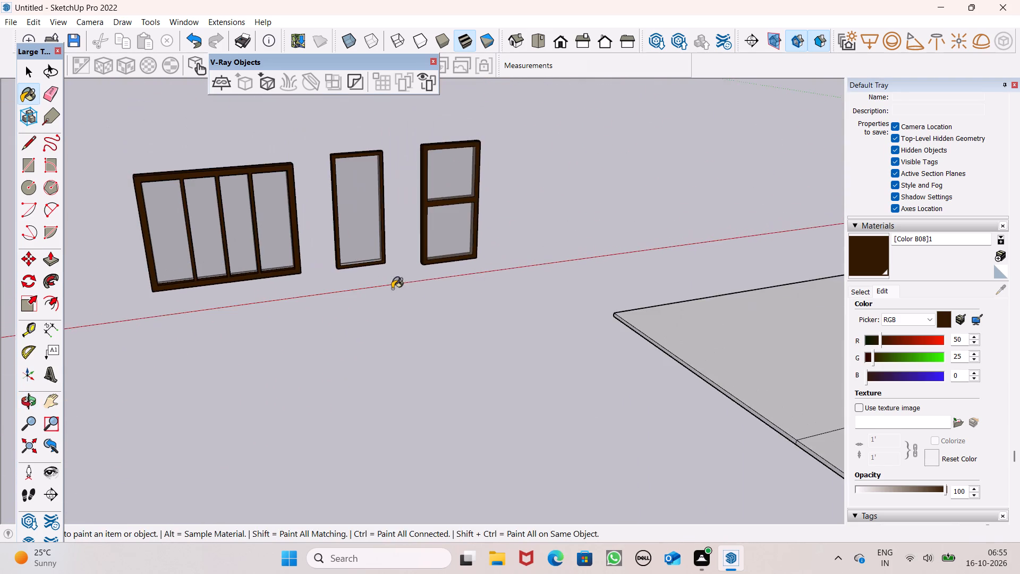
middle_click_drag(388, 289, 140, 327)
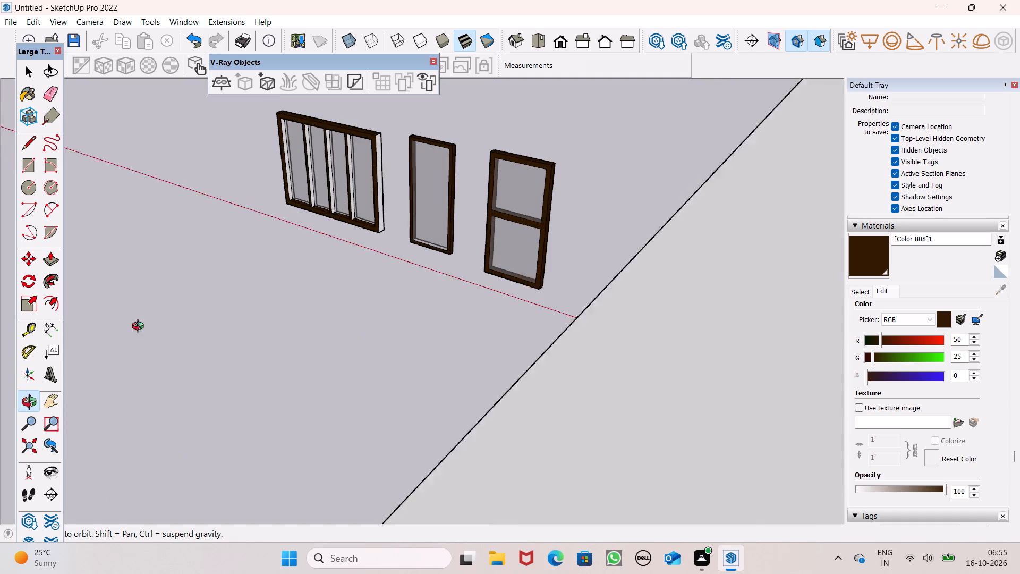
middle_click_drag(140, 327, 164, 325)
scroll(246, 256, "up", 7)
scroll(382, 198, "up", 6)
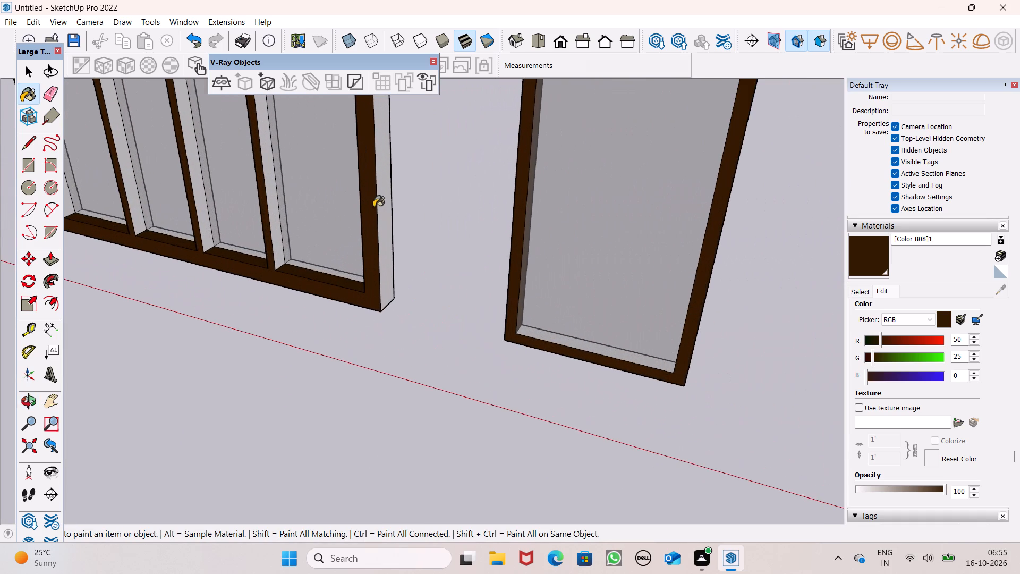
left_click(380, 234)
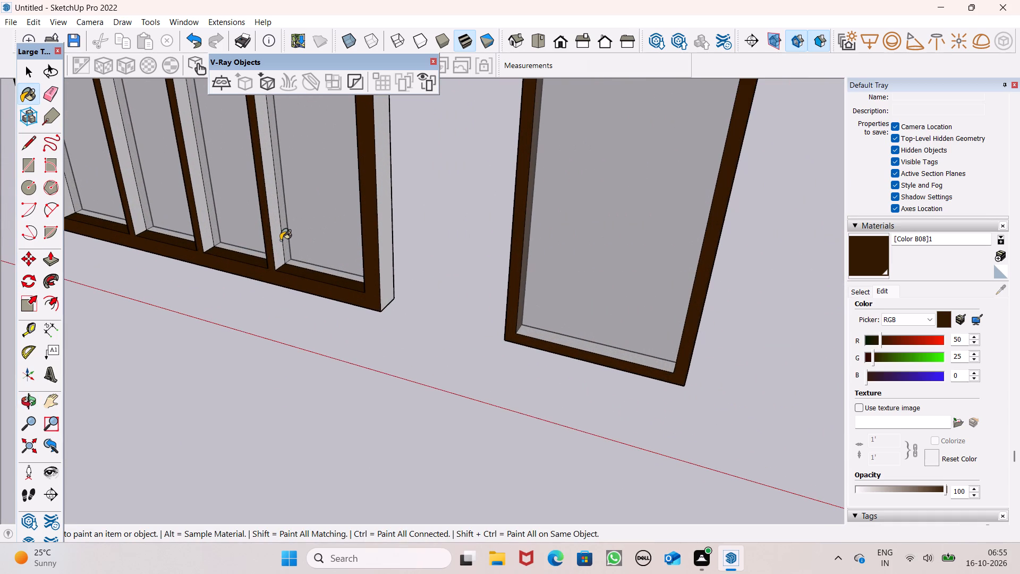
left_click(280, 240)
left_click(201, 217)
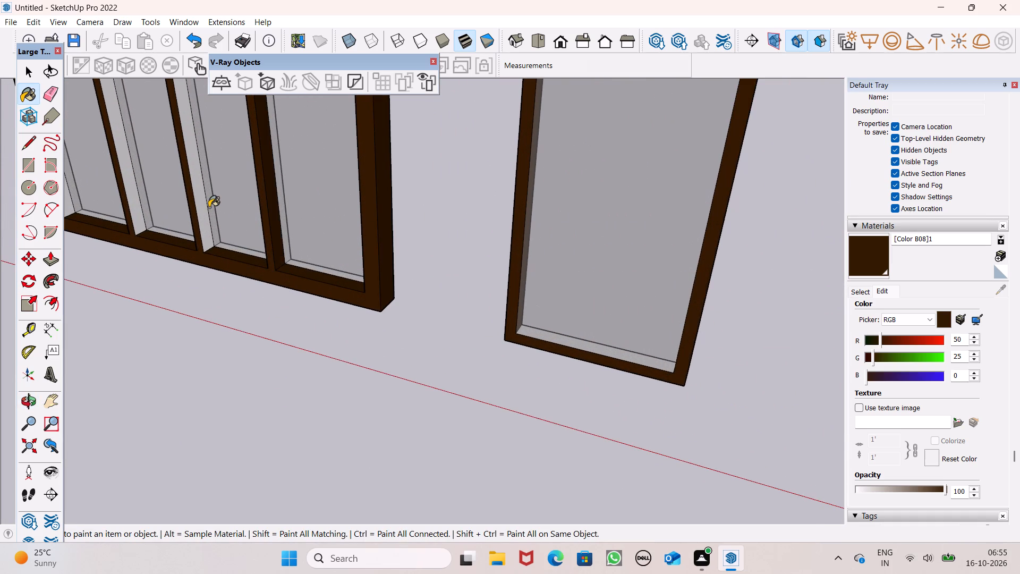
scroll(209, 207, "down", 3)
left_click(148, 201)
scroll(81, 200, "up", 2)
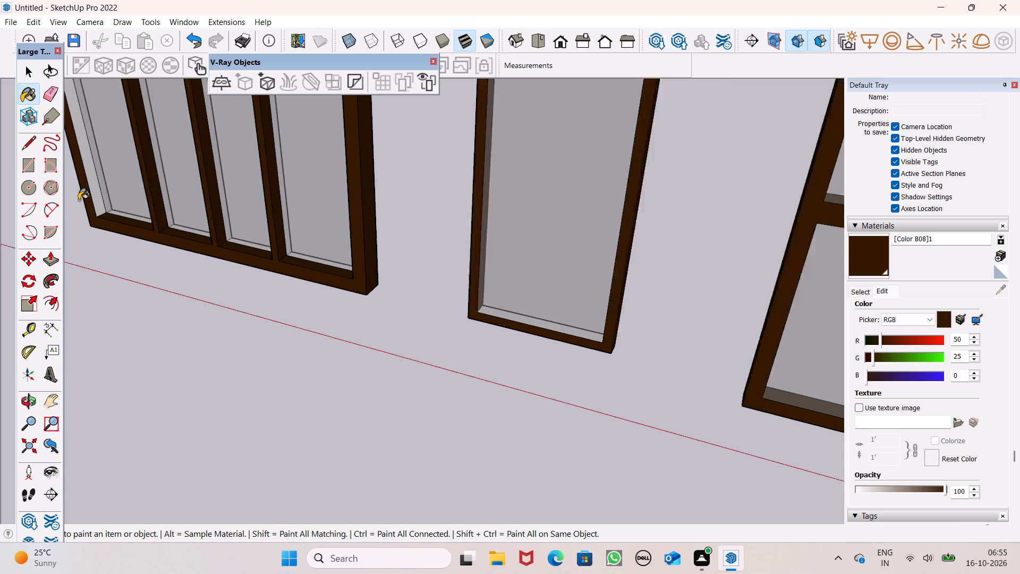
scroll(79, 200, "up", 3)
left_click(101, 183)
Paint the single-pane frame's front bottom inner face dark brown.
middle_click_drag(112, 231, 234, 261)
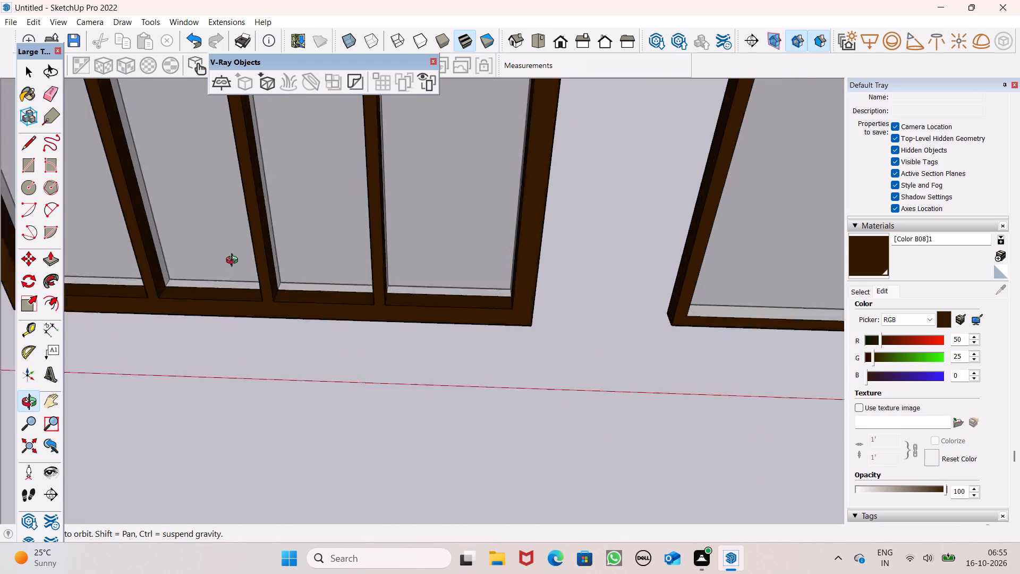
middle_click_drag(234, 261, 550, 257)
scroll(550, 257, "up", 1)
scroll(550, 206, "down", 5)
middle_click_drag(483, 254, 733, 247)
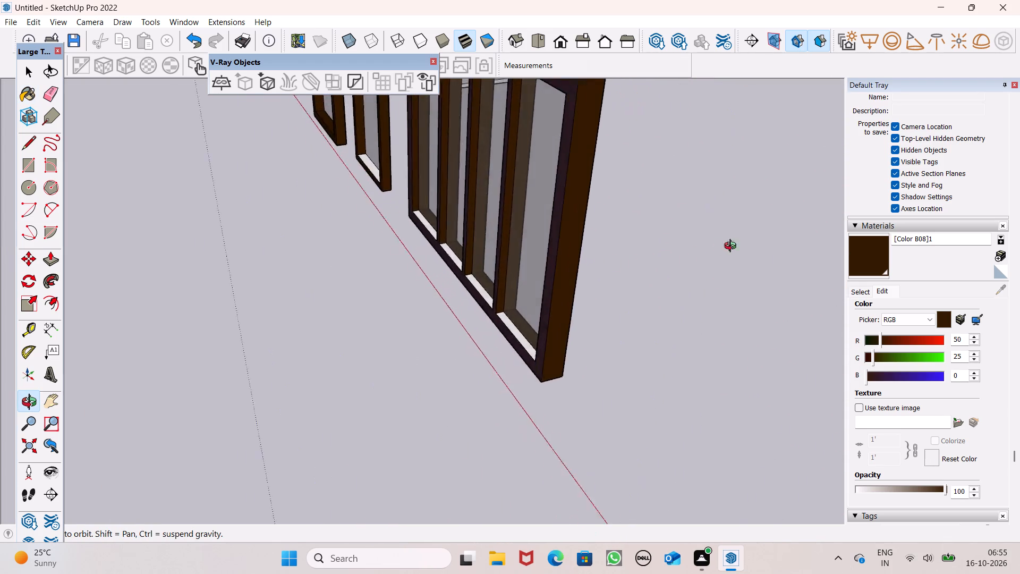
middle_click_drag(733, 247, 815, 240)
scroll(571, 231, "up", 5)
left_click(274, 175)
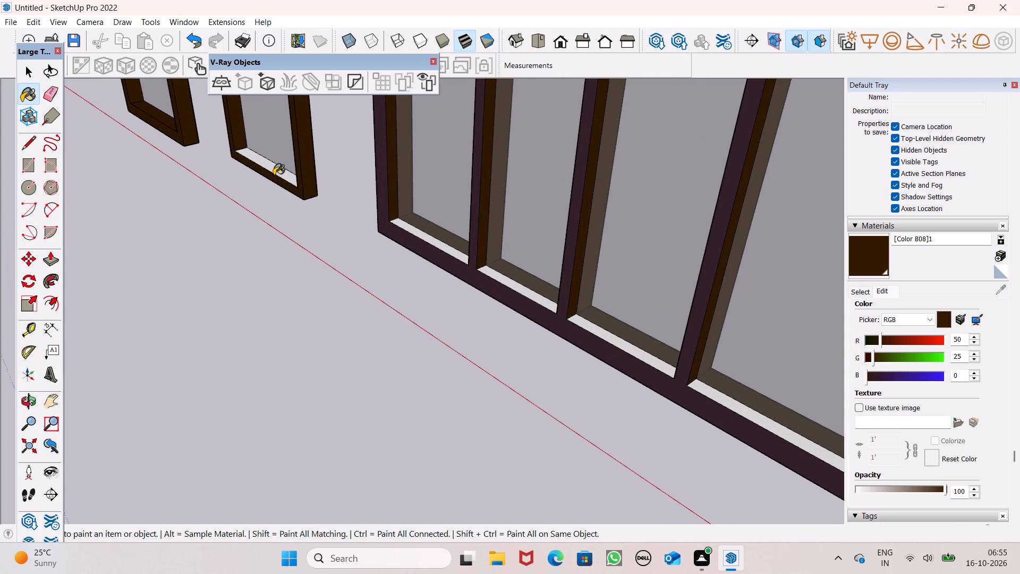
left_click(276, 173)
Paint the front bottom inner faces of all four panes in the four-pane window dark brown.
scroll(433, 217, "down", 1)
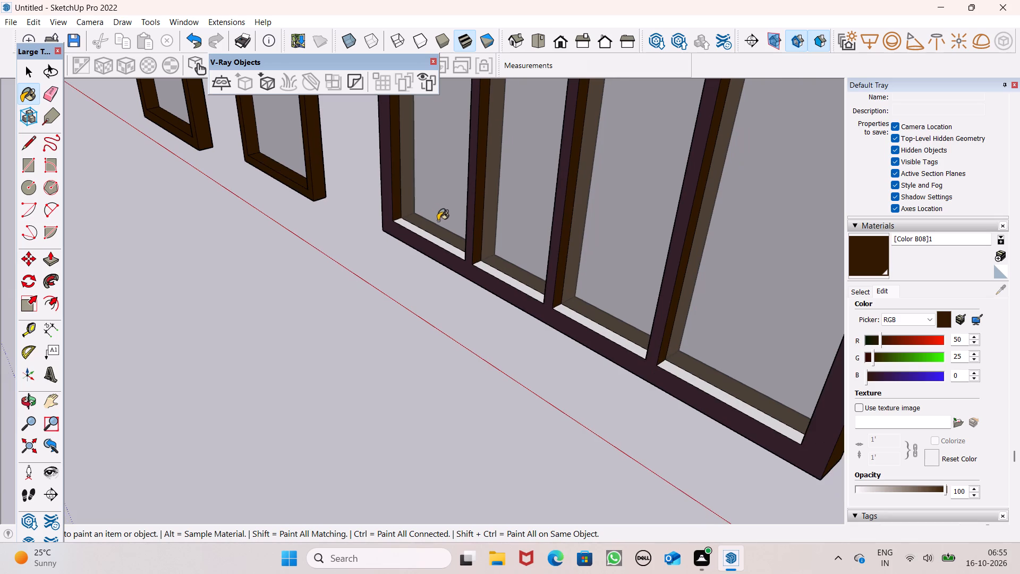
scroll(463, 224, "up", 6)
left_click(424, 258)
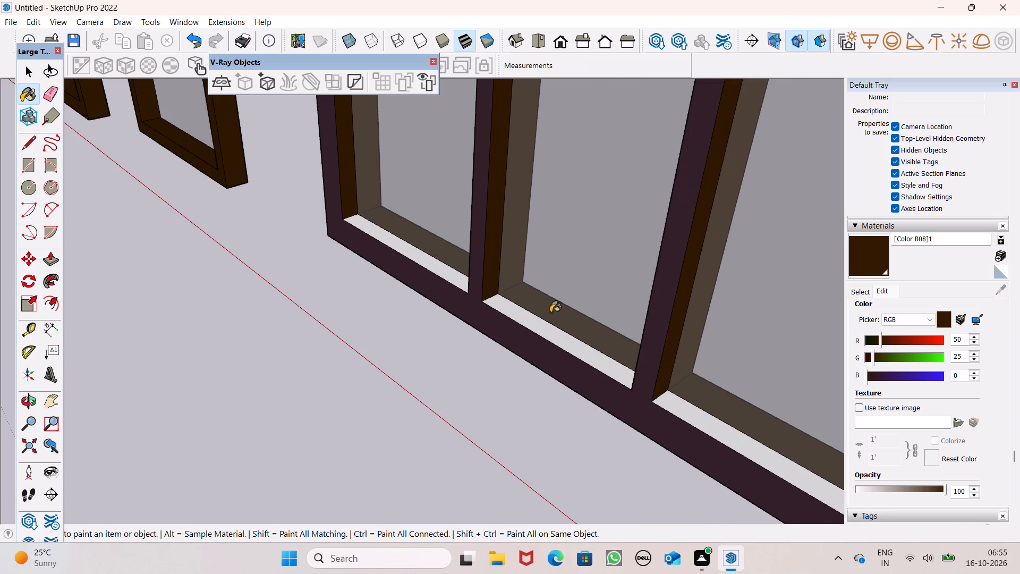
left_click(540, 328)
scroll(422, 272, "down", 6)
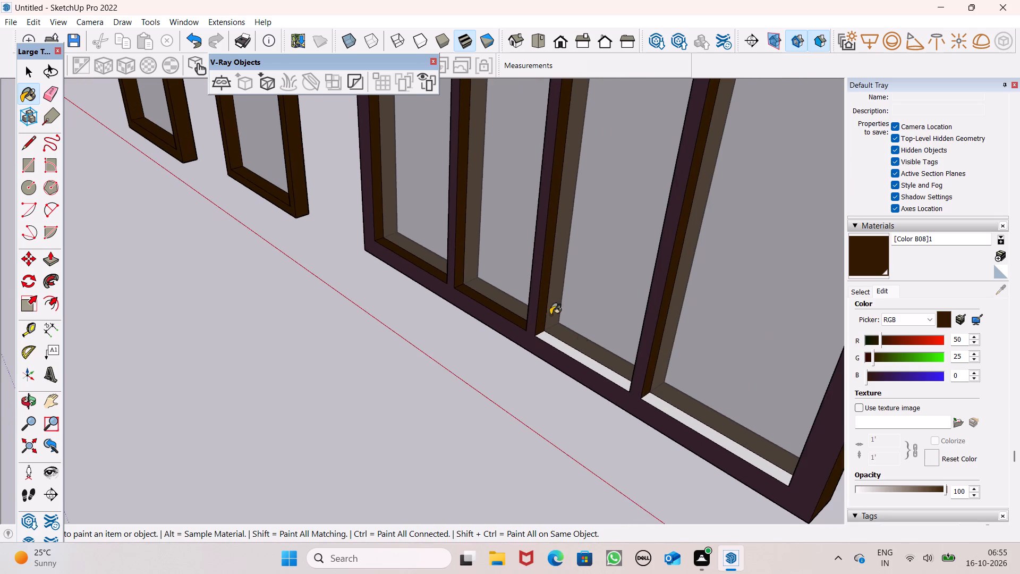
scroll(597, 375, "up", 4)
left_click(589, 363)
scroll(512, 251, "down", 3)
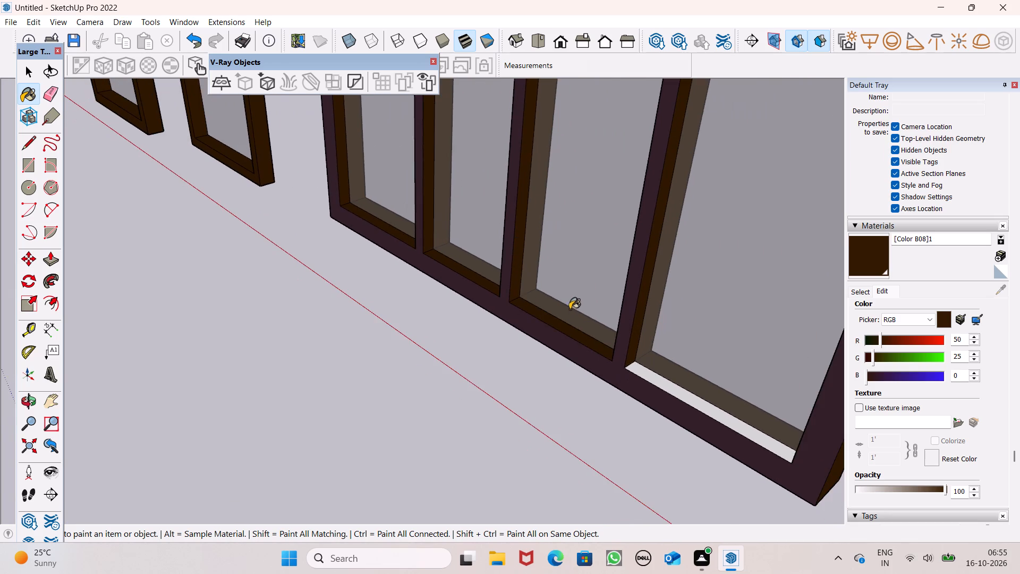
scroll(571, 320, "down", 4)
scroll(696, 421, "up", 5)
left_click(691, 391)
Paint the underside of the four-pane window frame dark brown.
scroll(675, 378, "down", 6)
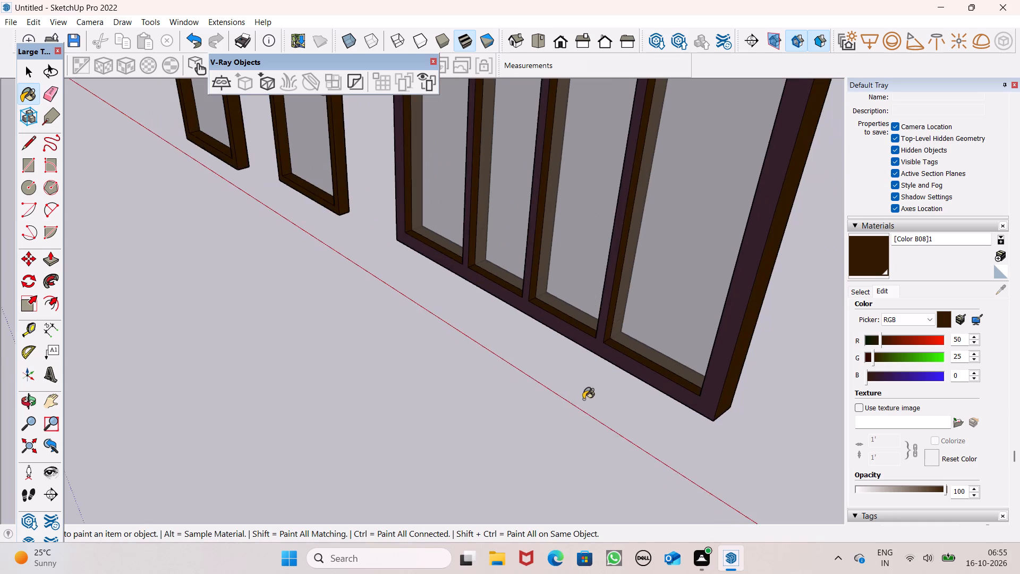
middle_click_drag(583, 389, 569, 78)
left_click(551, 169)
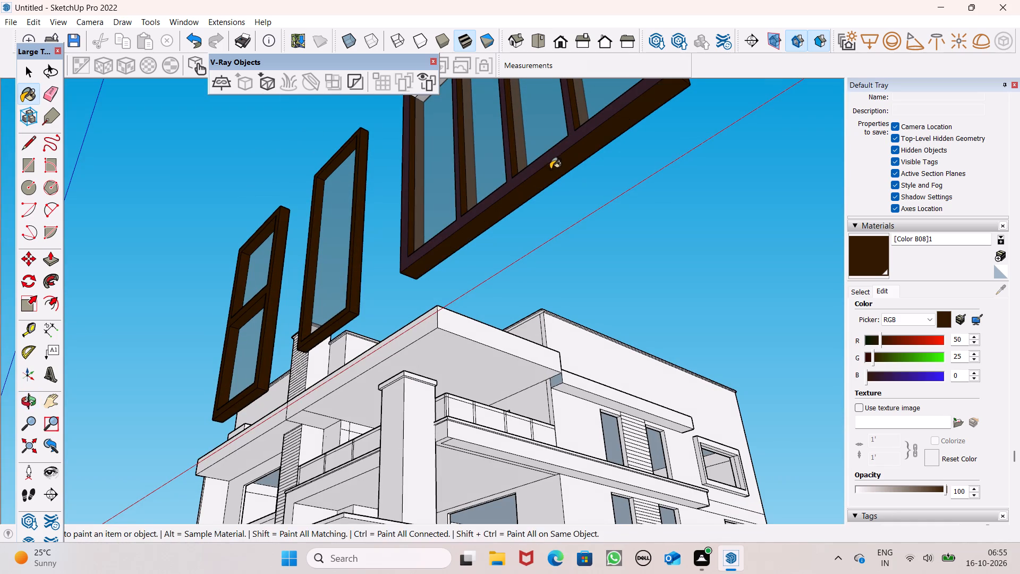
key("space")
Paint the front top inner faces of all four panes in the four-pane window dark brown with Color B08.
scroll(570, 199, "down", 11)
scroll(545, 114, "up", 1)
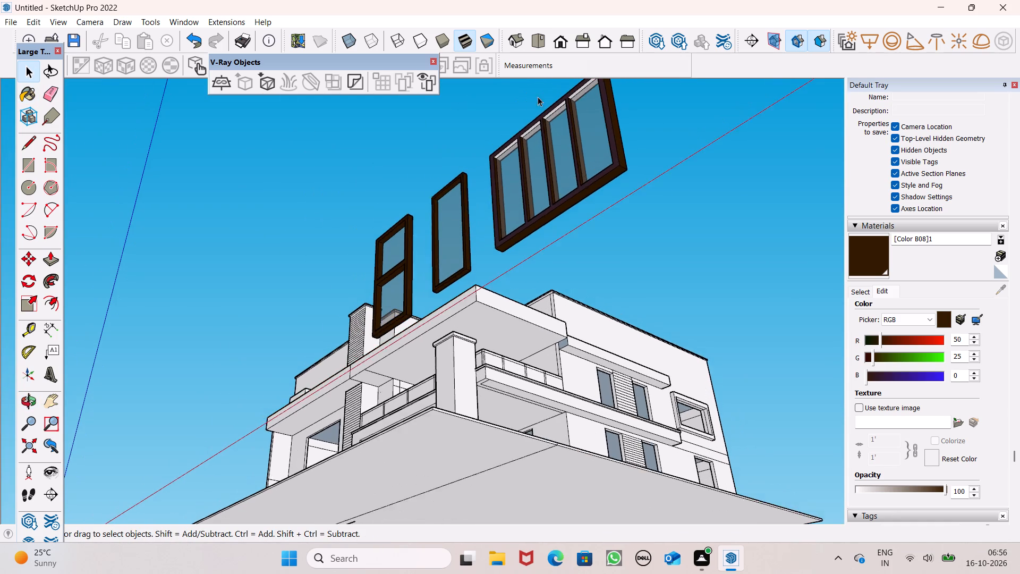
scroll(538, 97, "up", 8)
left_click(875, 263)
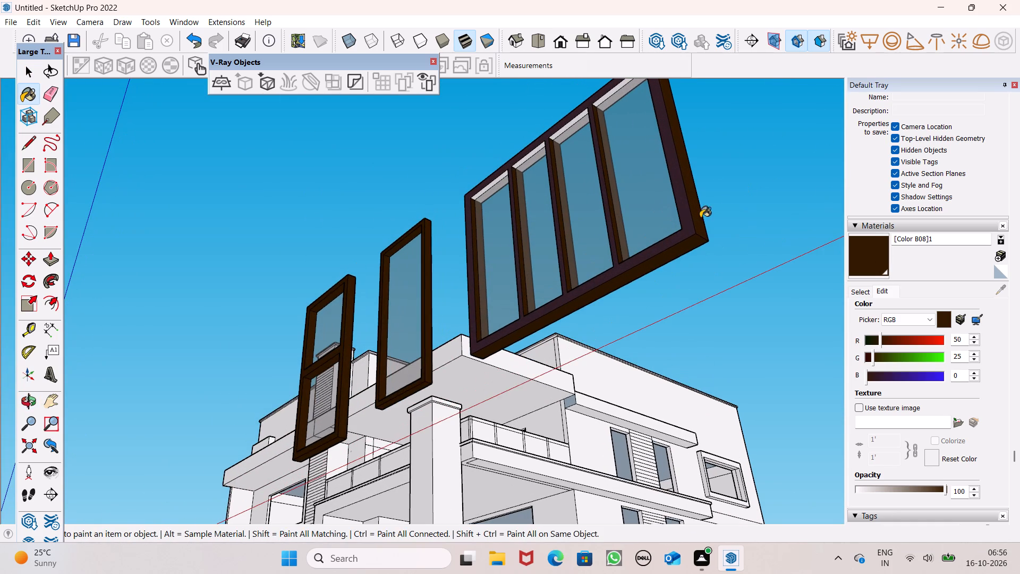
scroll(524, 125, "up", 15)
scroll(522, 161, "up", 7)
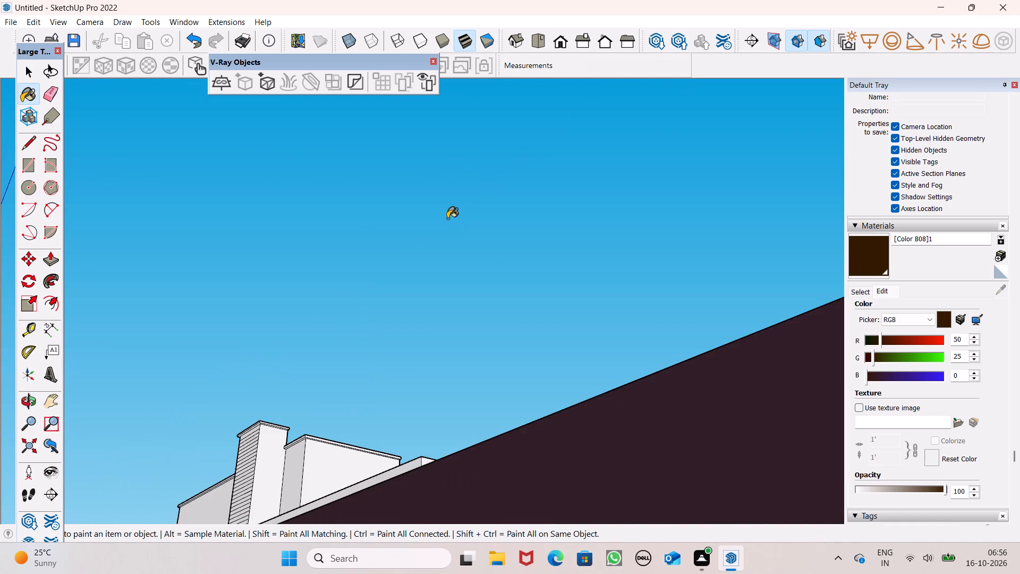
scroll(447, 218, "down", 5)
scroll(489, 220, "up", 3)
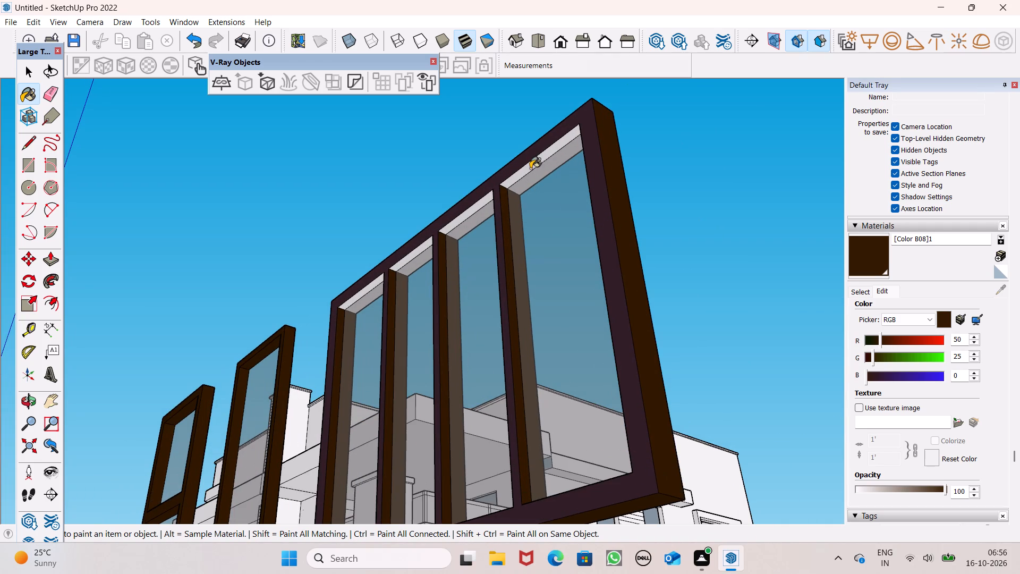
left_click(530, 167)
scroll(441, 189, "up", 2)
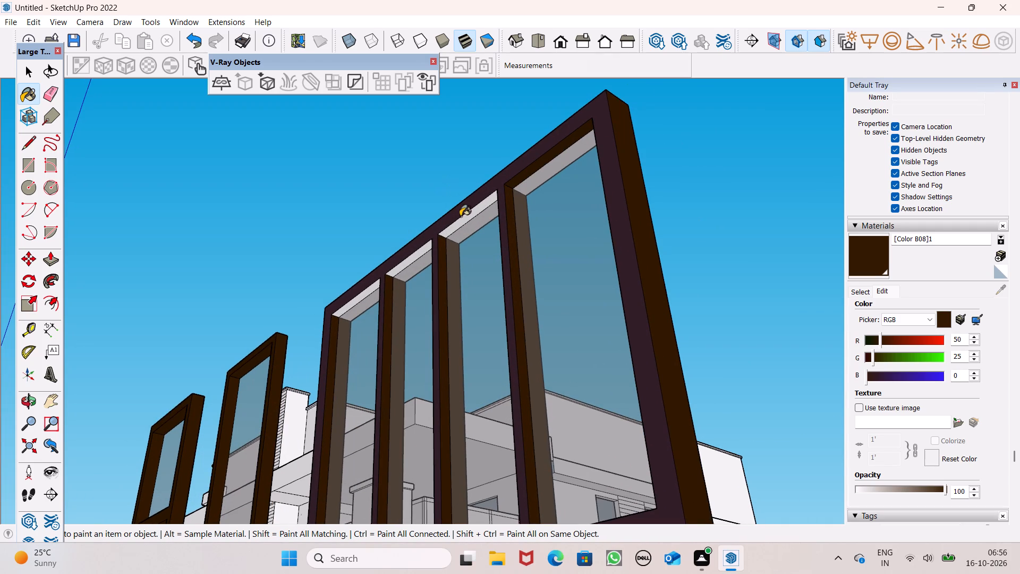
scroll(460, 216, "up", 3)
left_click(472, 221)
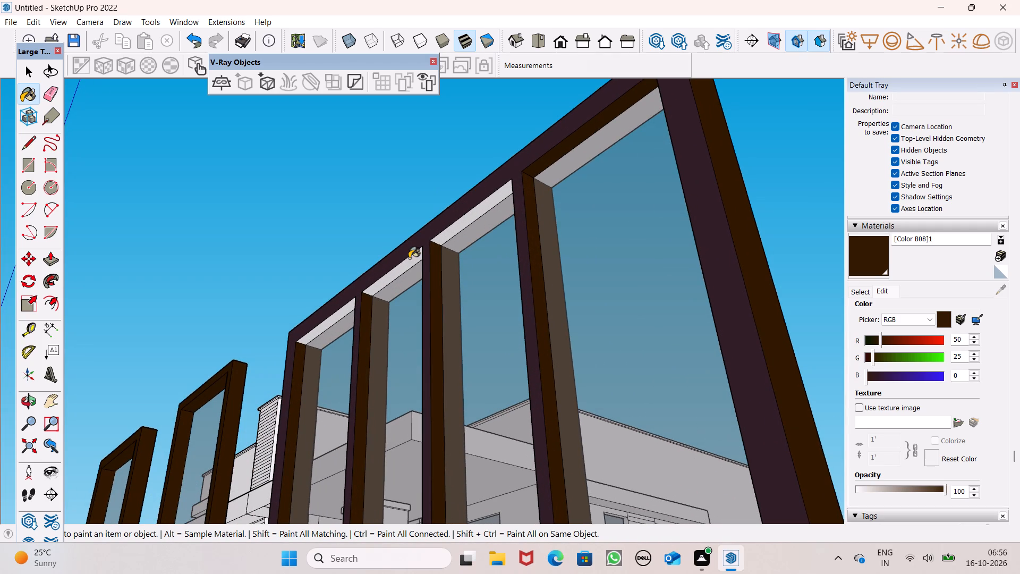
left_click(409, 259)
left_click(340, 311)
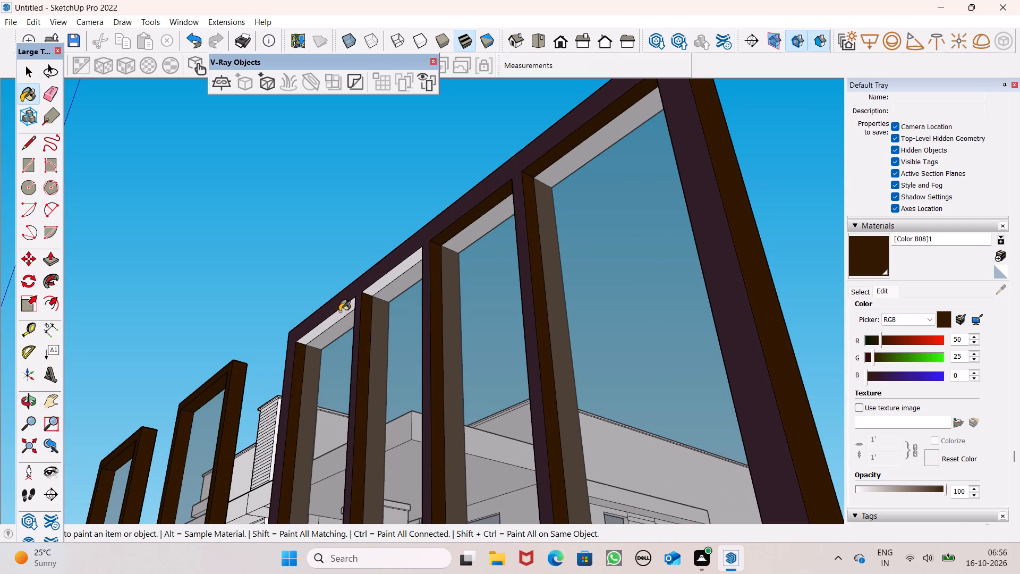
Paint the top inner faces of all four panes on the back side of the four-pane window dark brown.
scroll(385, 198, "down", 7)
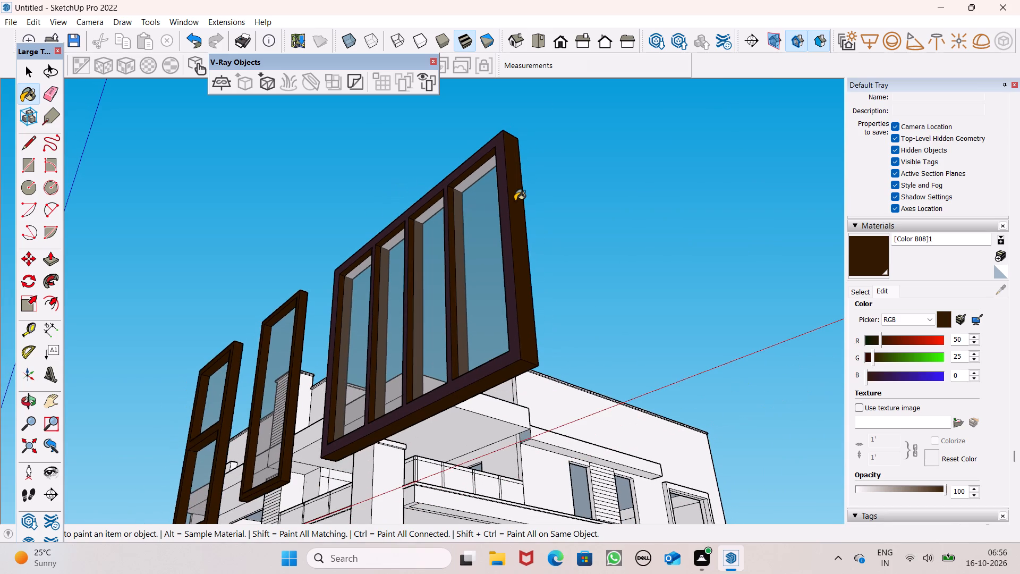
scroll(515, 201, "down", 3)
middle_click_drag(537, 231, 321, 389)
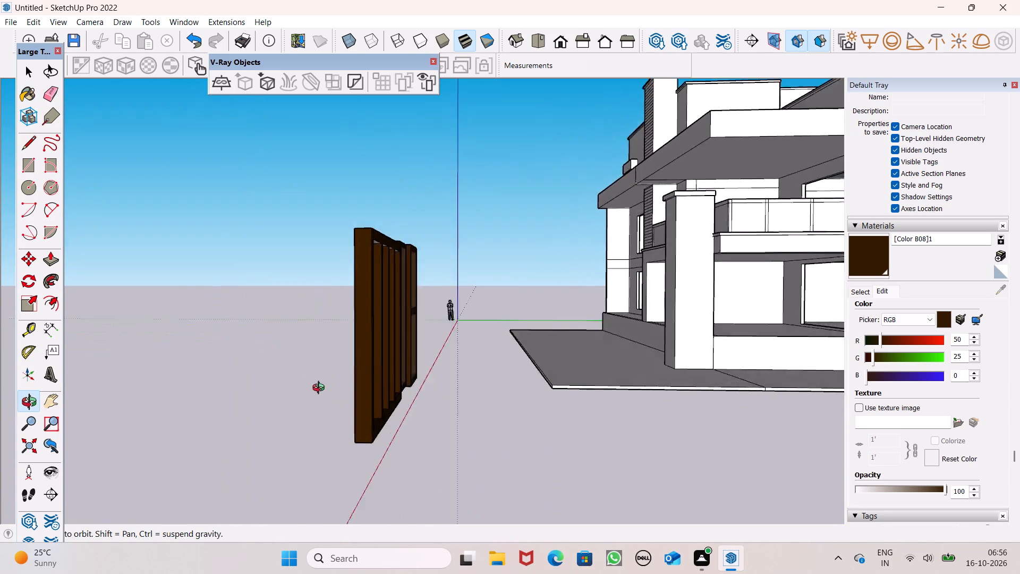
middle_click_drag(321, 389, 286, 384)
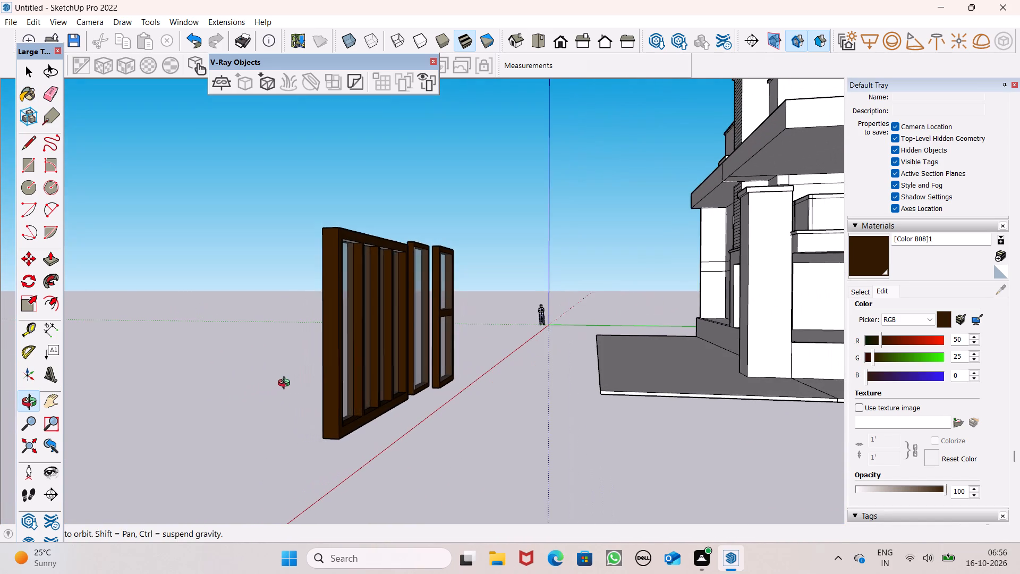
middle_click_drag(286, 384, 287, 384)
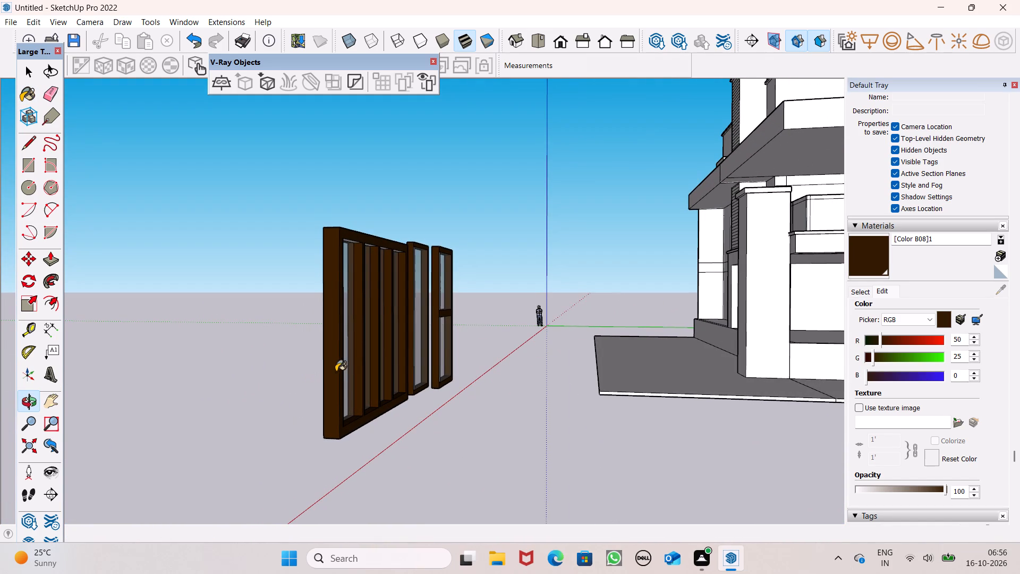
middle_click_drag(399, 362, 402, 296)
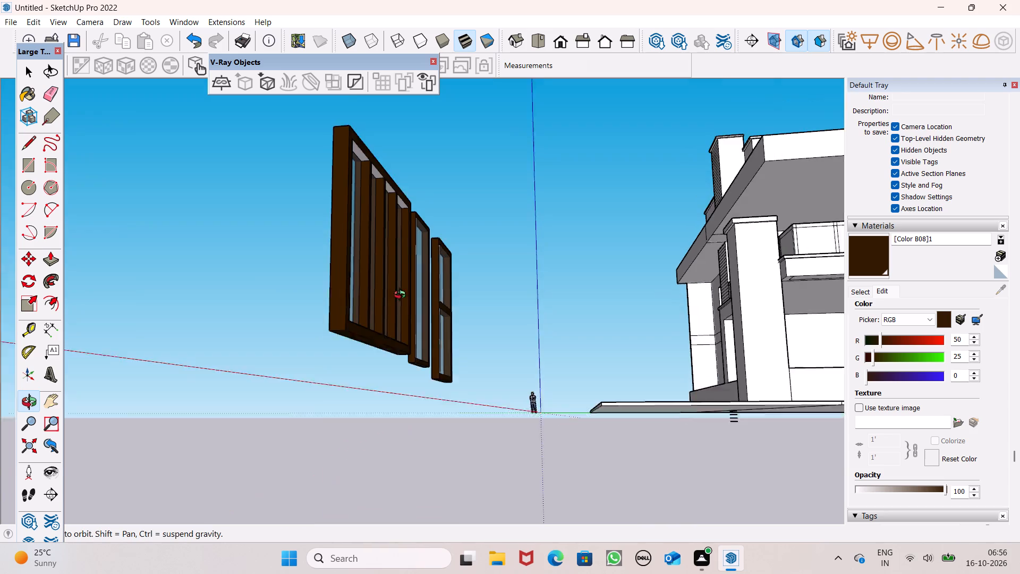
middle_click_drag(402, 296, 404, 293)
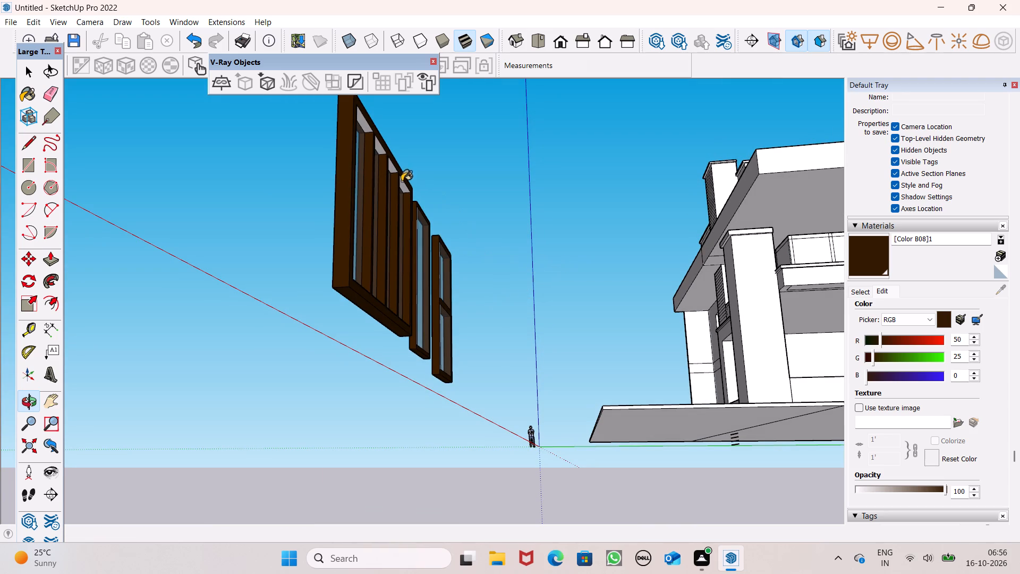
scroll(452, 253, "down", 1)
middle_click_drag(448, 258, 333, 271)
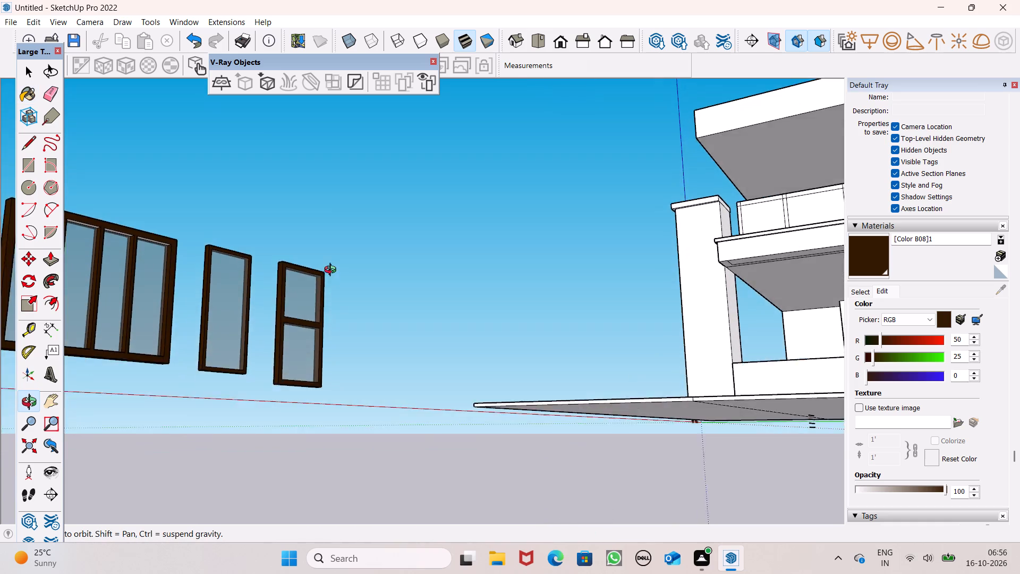
middle_click_drag(333, 271, 383, 230)
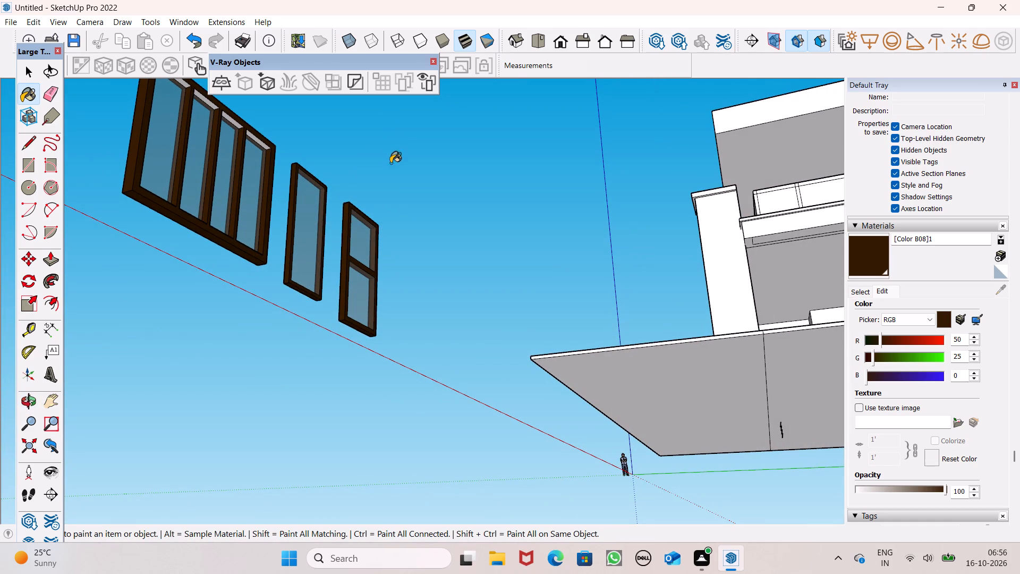
scroll(351, 189, "down", 1)
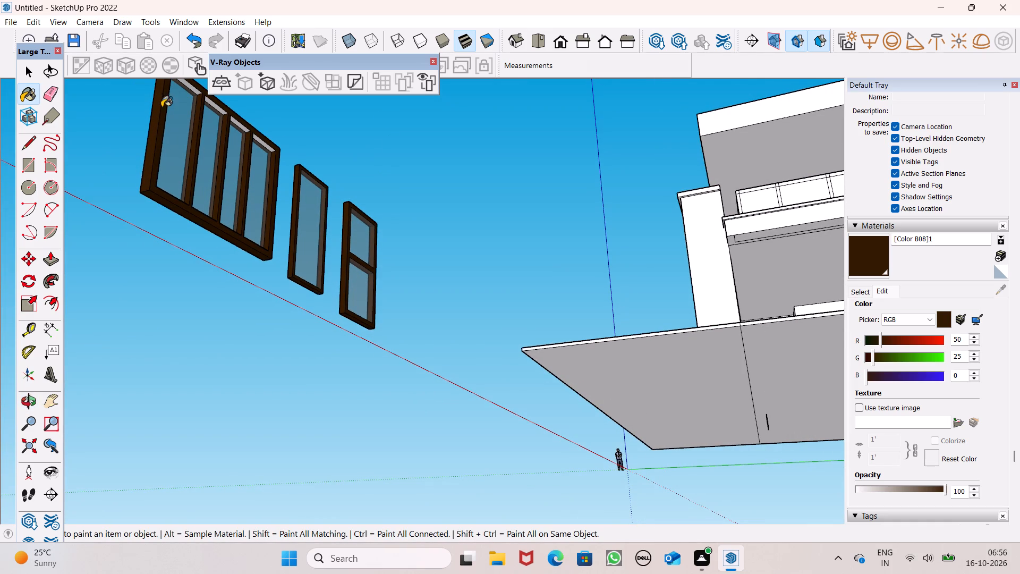
scroll(188, 158, "down", 1)
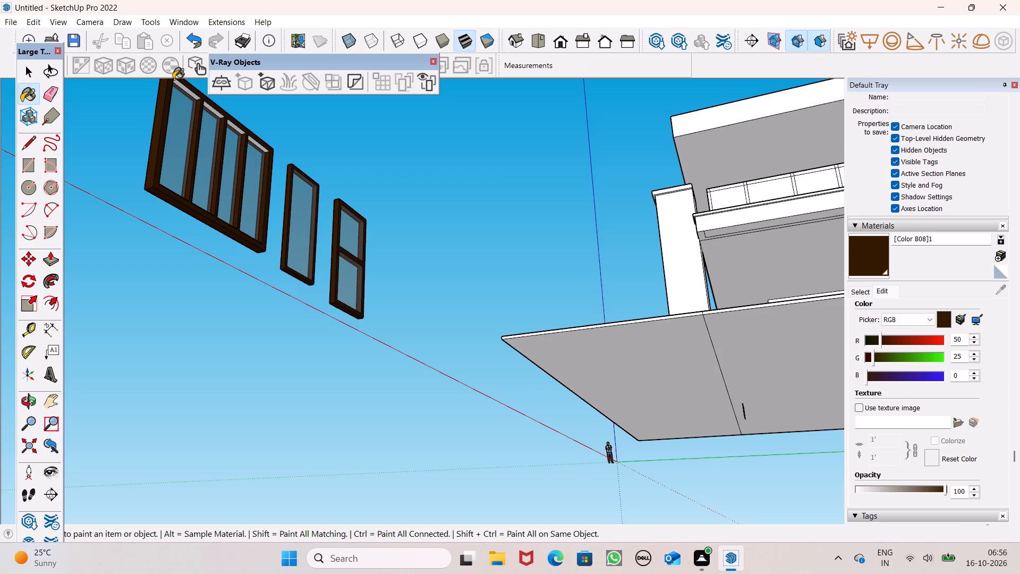
scroll(173, 79, "up", 12)
scroll(199, 87, "up", 9)
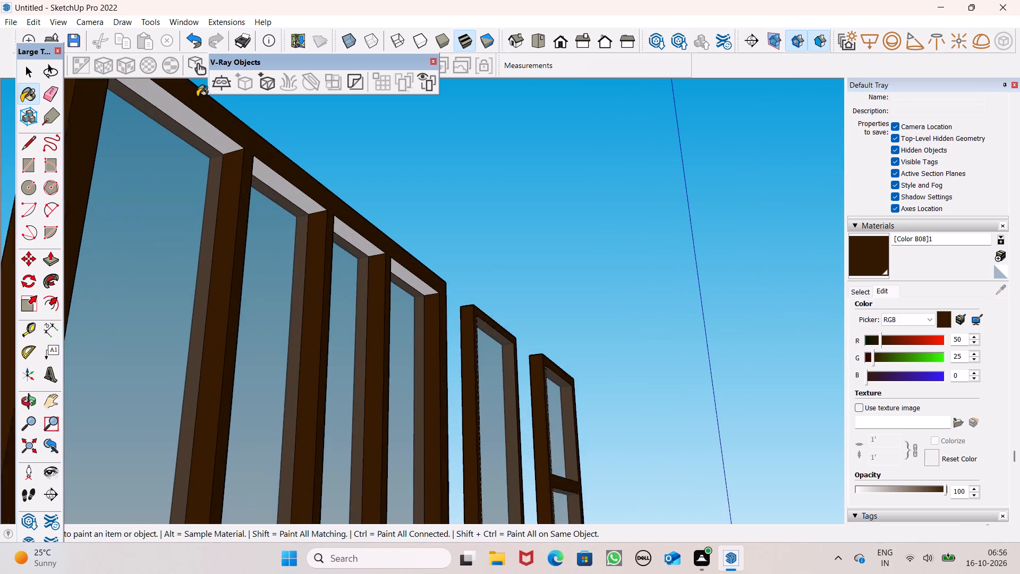
scroll(197, 97, "up", 3)
left_click(181, 120)
left_click(308, 203)
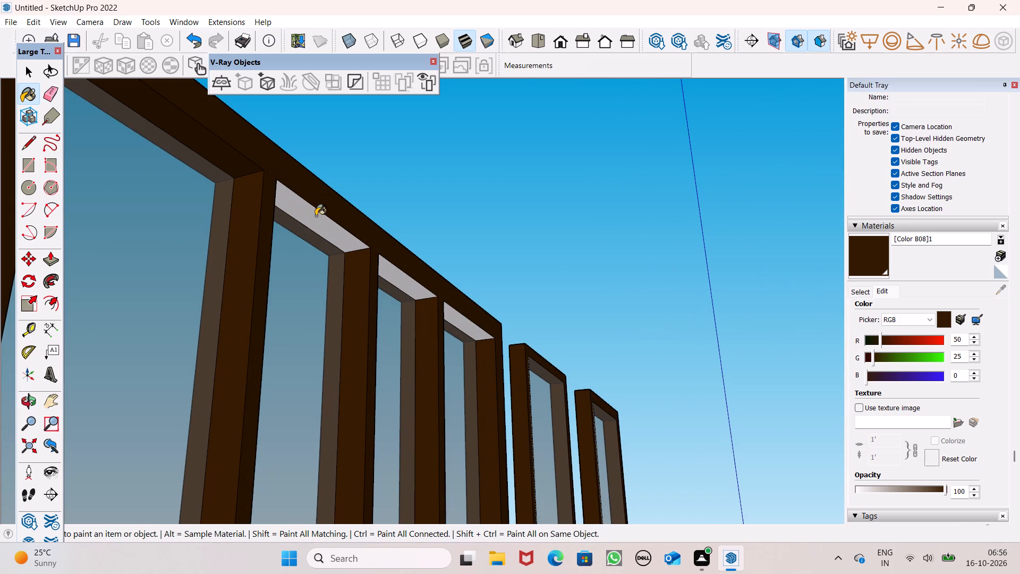
left_click(311, 214)
scroll(374, 255, "up", 6)
middle_click_drag(374, 255, 330, 246)
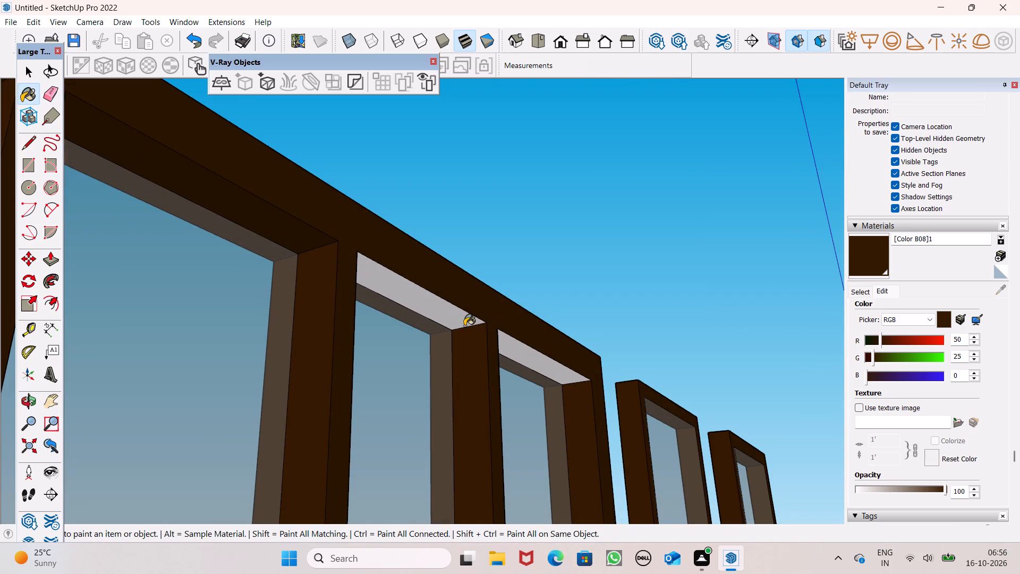
left_click(464, 326)
left_click(514, 345)
Select all connected geometry of the four-pane window and make it a group.
scroll(507, 293, "down", 5)
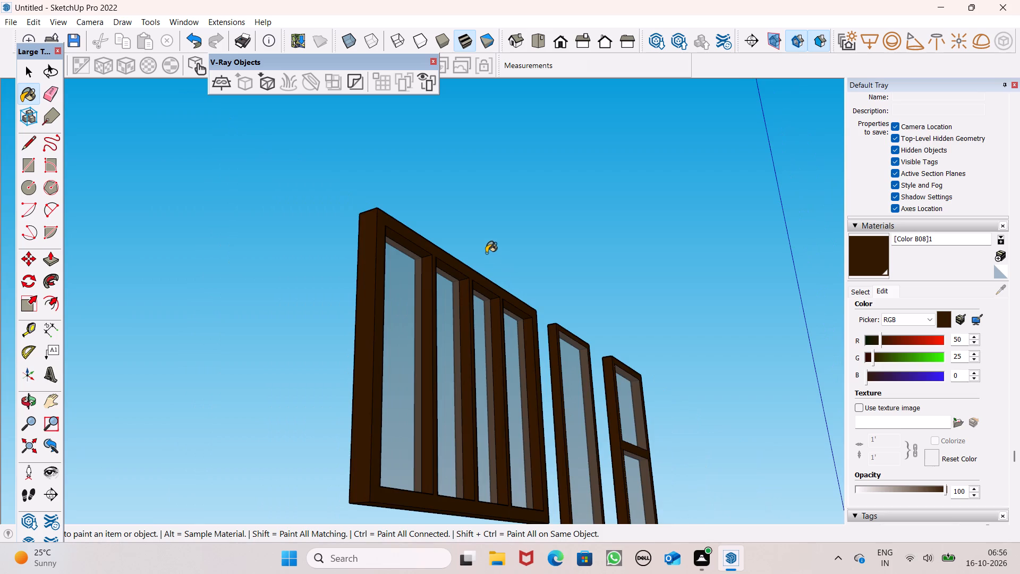
scroll(486, 252, "down", 4)
middle_click_drag(517, 399, 914, 333)
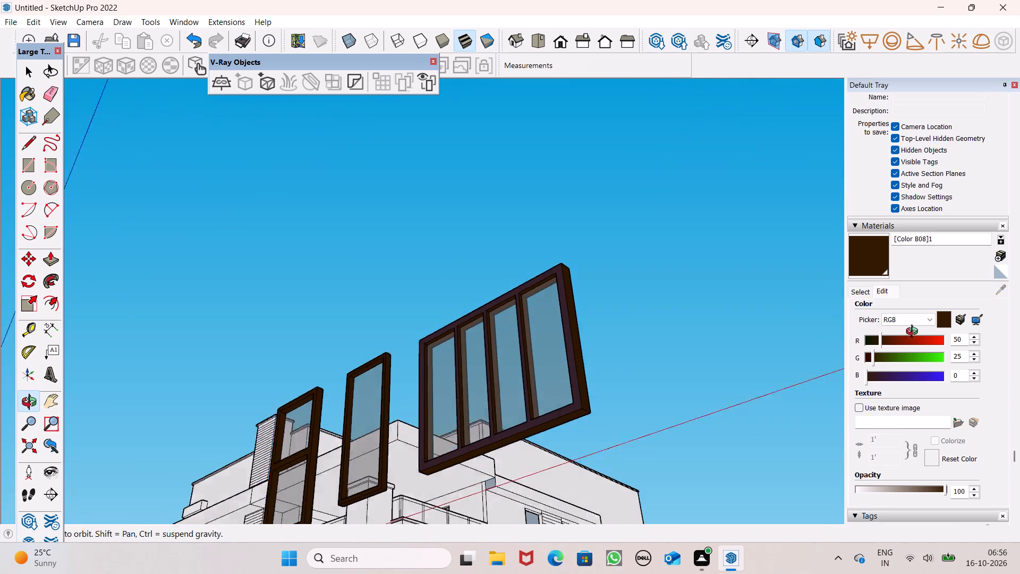
middle_click_drag(914, 333, 915, 334)
key("space")
scroll(603, 232, "down", 3)
middle_click_drag(659, 306, 820, 434)
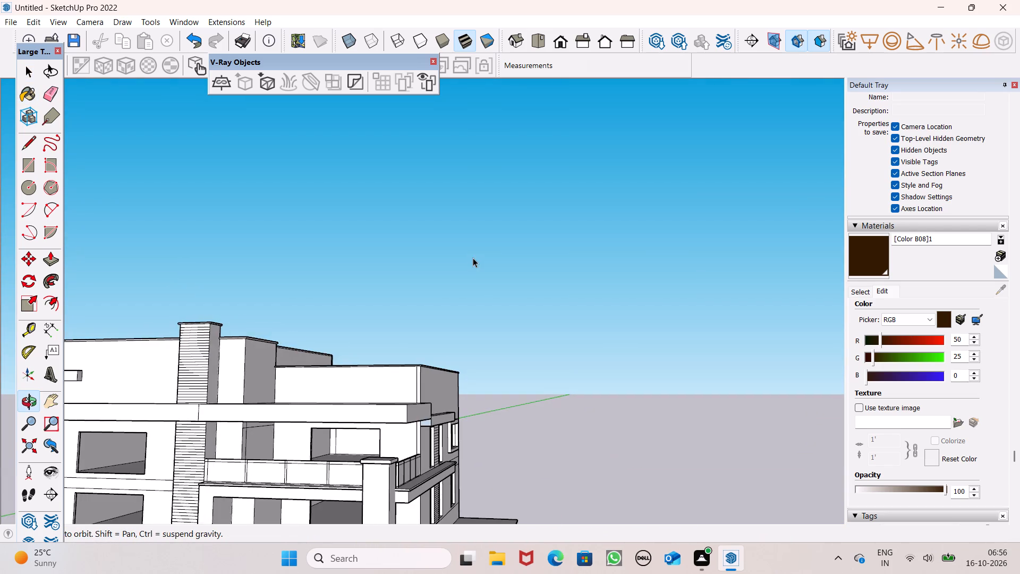
scroll(473, 258, "down", 6)
scroll(505, 312, "down", 1)
scroll(583, 378, "up", 7)
scroll(578, 368, "down", 1)
middle_click_drag(573, 370, 569, 392)
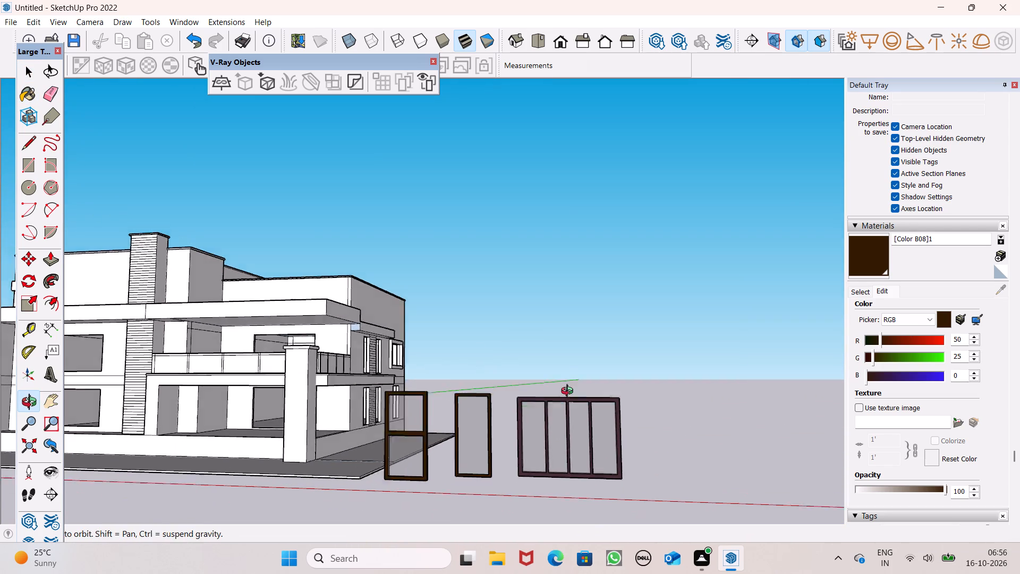
middle_click_drag(569, 392, 586, 435)
scroll(548, 364, "down", 4)
scroll(550, 474, "up", 10)
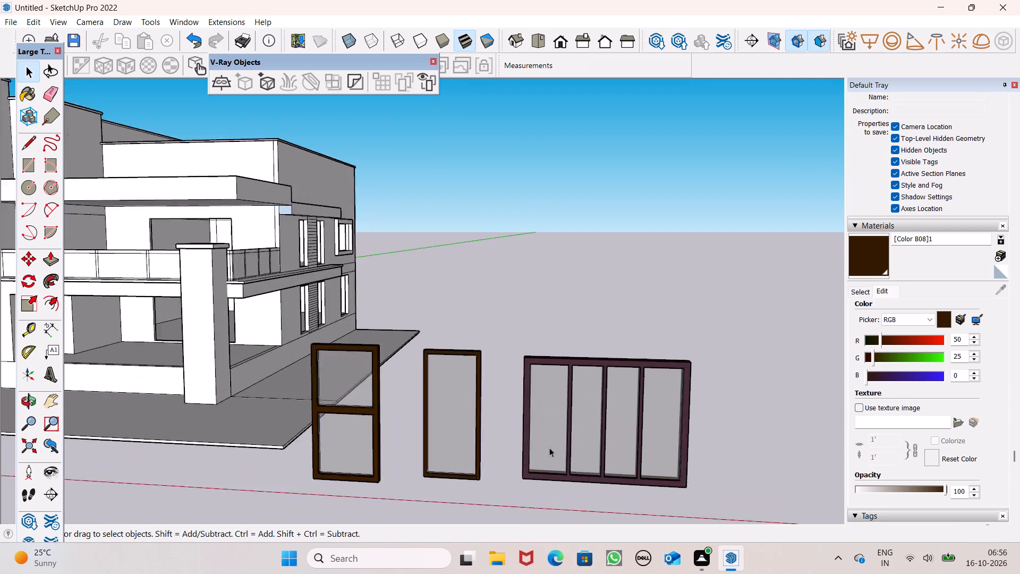
scroll(549, 448, "up", 2)
triple_click(549, 446)
left_click(549, 445)
right_click(550, 444)
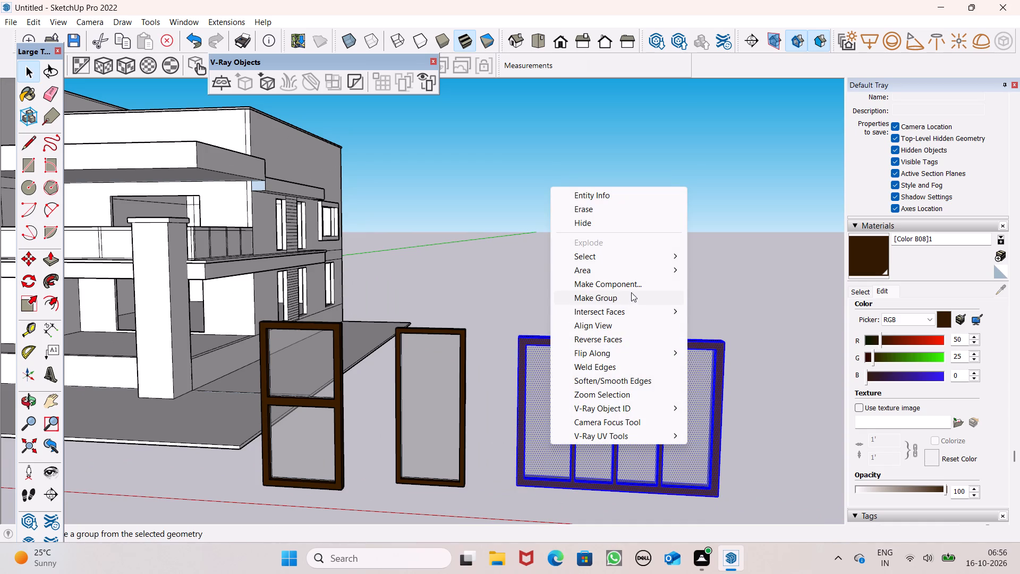
left_click(626, 296)
left_click(606, 271)
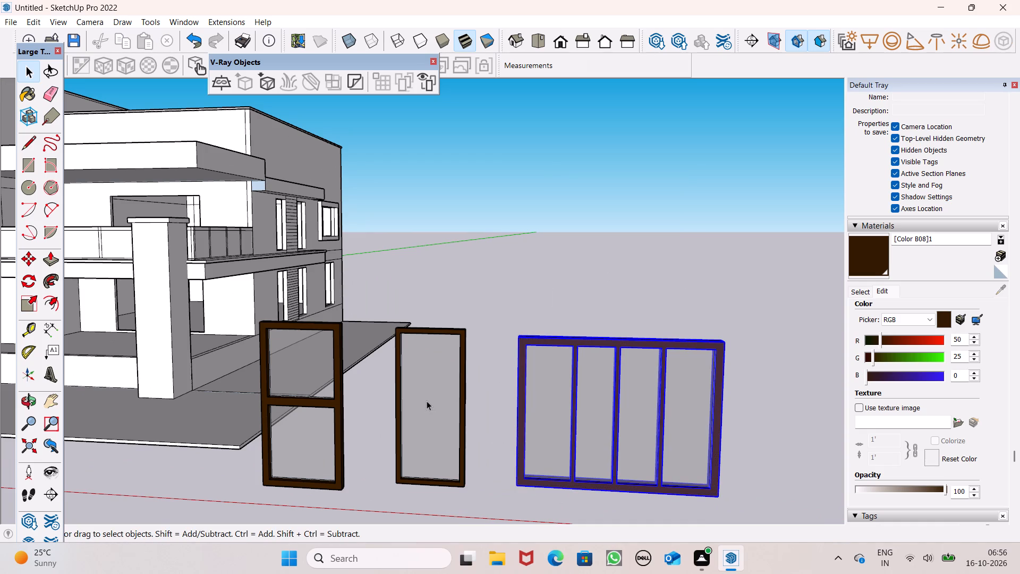
Select all connected geometry of the single-pane window and make it a group.
triple_click(426, 400)
left_click(424, 399)
right_click(424, 399)
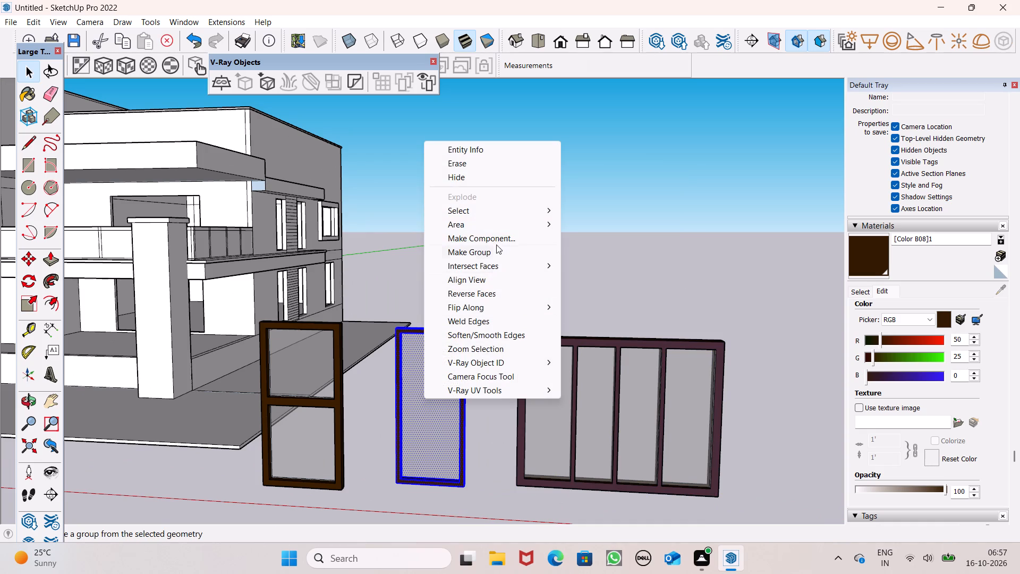
left_click(490, 255)
left_click(575, 239)
Select all connected geometry of the two-pane window and make it a group.
triple_click(292, 395)
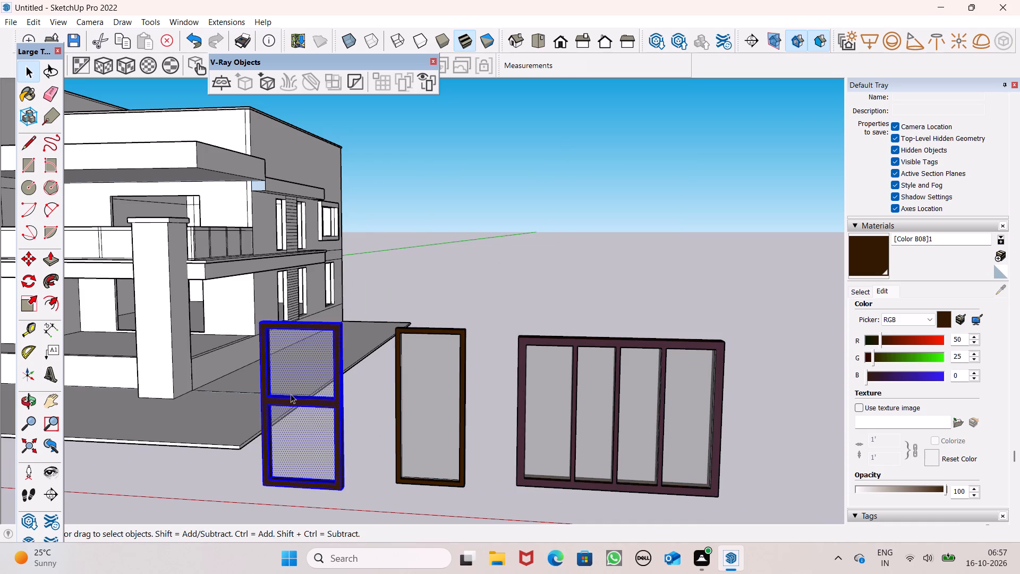
left_click(291, 393)
right_click(291, 392)
left_click(370, 246)
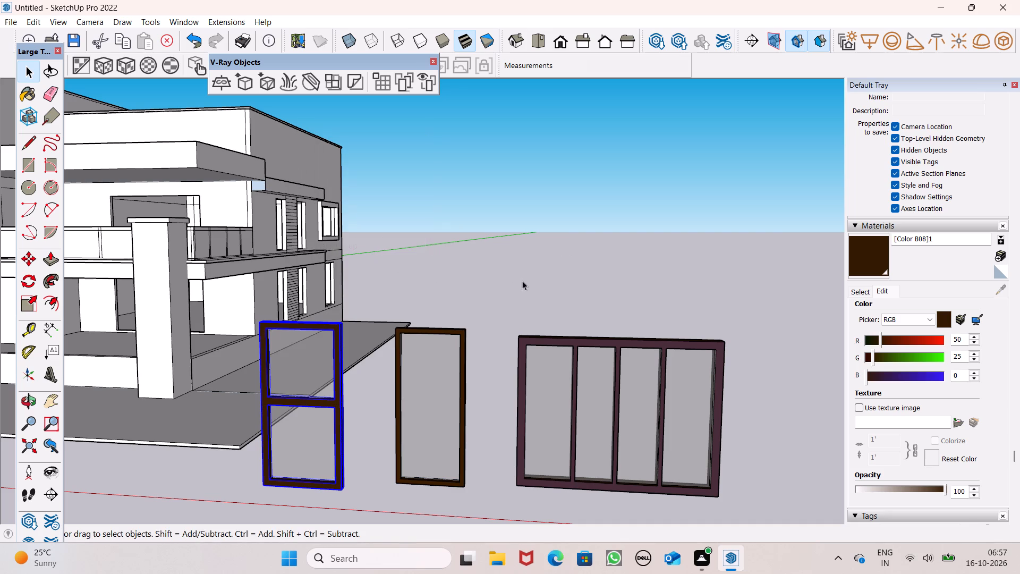
left_click(564, 274)
Move the four-pane window group from beside the house to the ground-floor opening in the porch's back wall.
scroll(648, 274, "down", 8)
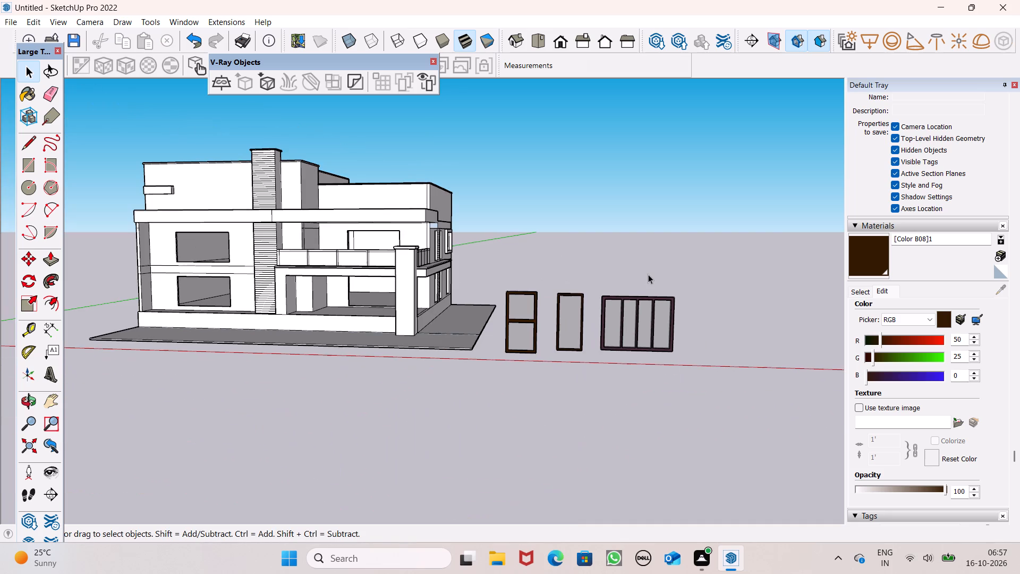
left_click(648, 344)
key("m")
key("Return")
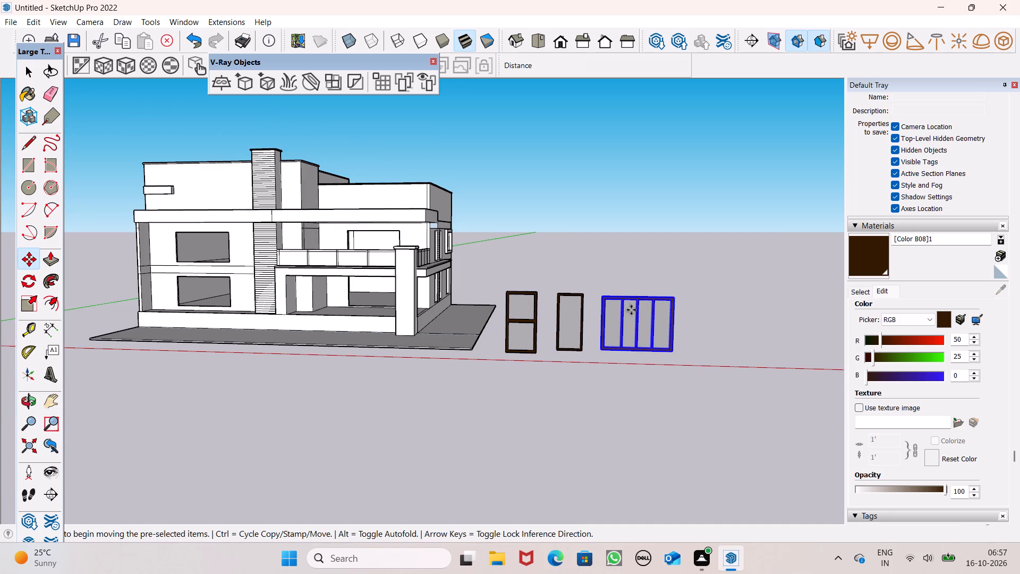
middle_click_drag(639, 314, 713, 339)
left_click_drag(717, 358, 343, 324)
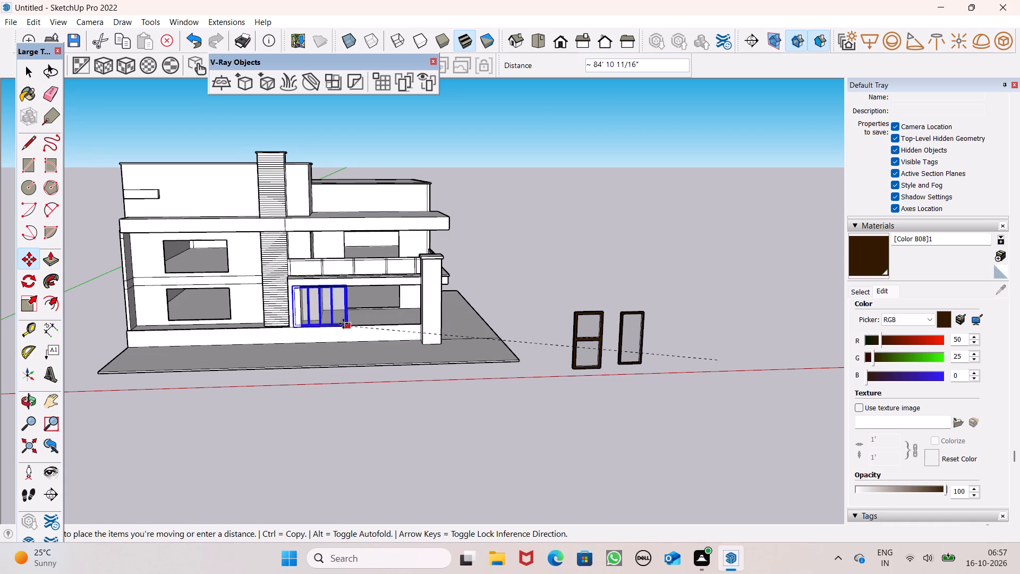
left_click_drag(343, 324, 397, 307)
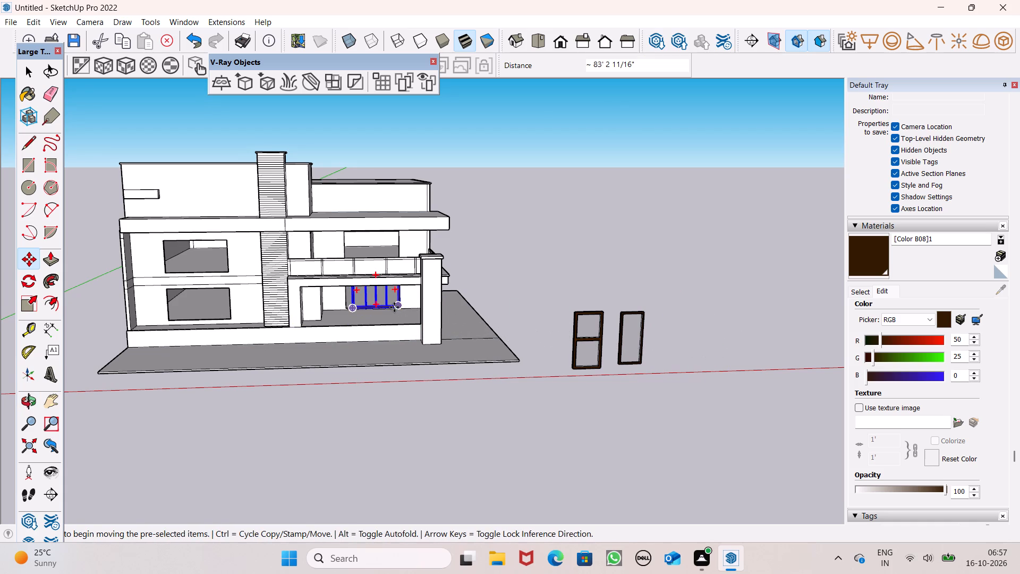
Move the four-pane window forward from the back wall so its whole frame stands clear on the porch.
scroll(369, 293, "up", 10)
scroll(435, 322, "up", 7)
middle_click_drag(463, 336, 409, 350)
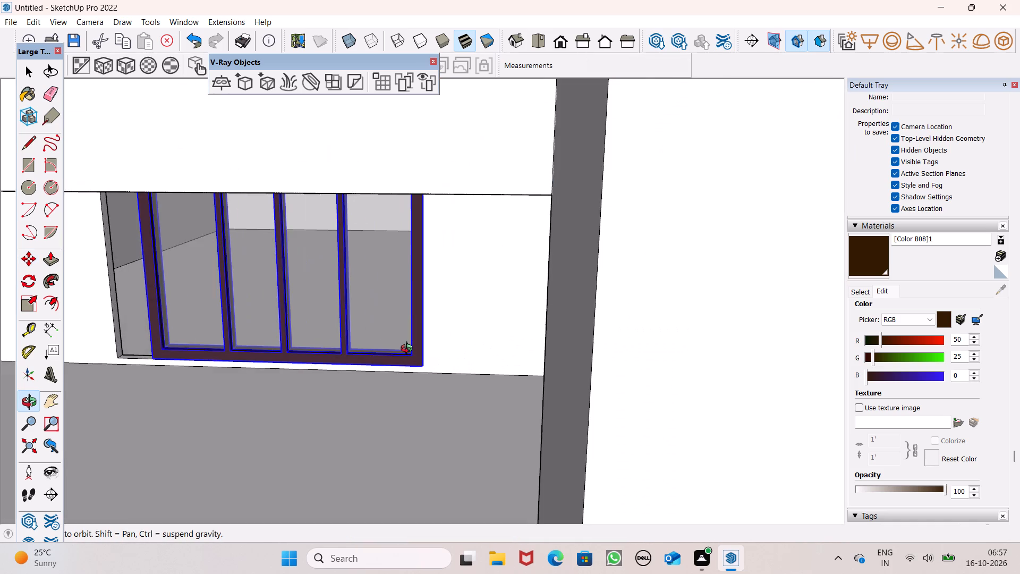
middle_click_drag(409, 350, 481, 327)
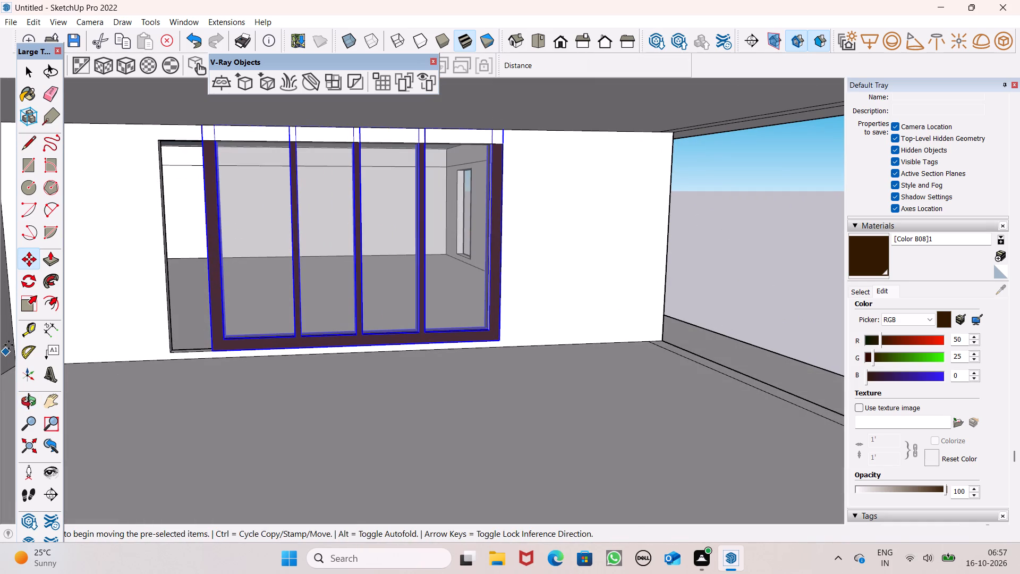
left_click(35, 307)
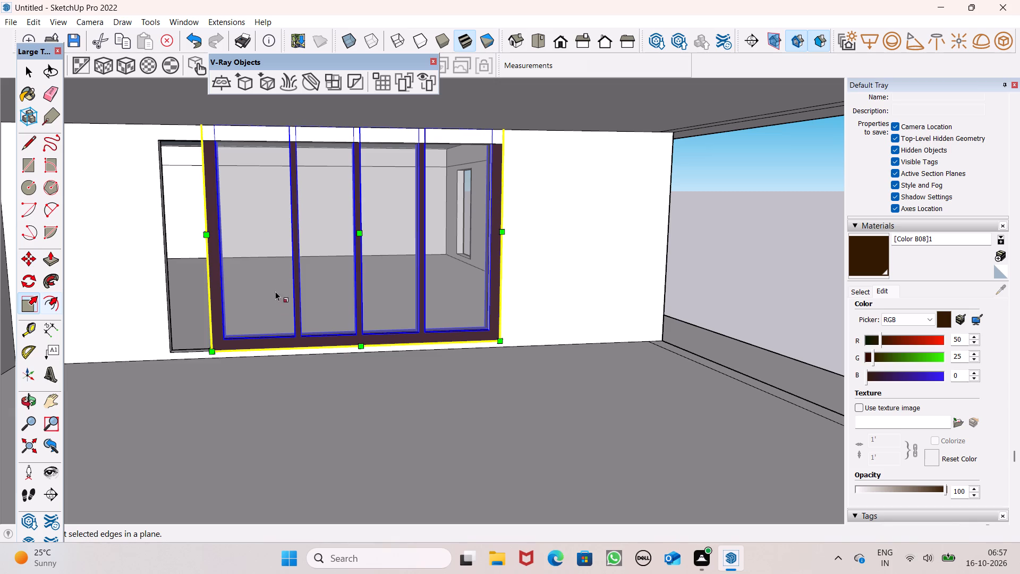
key("space")
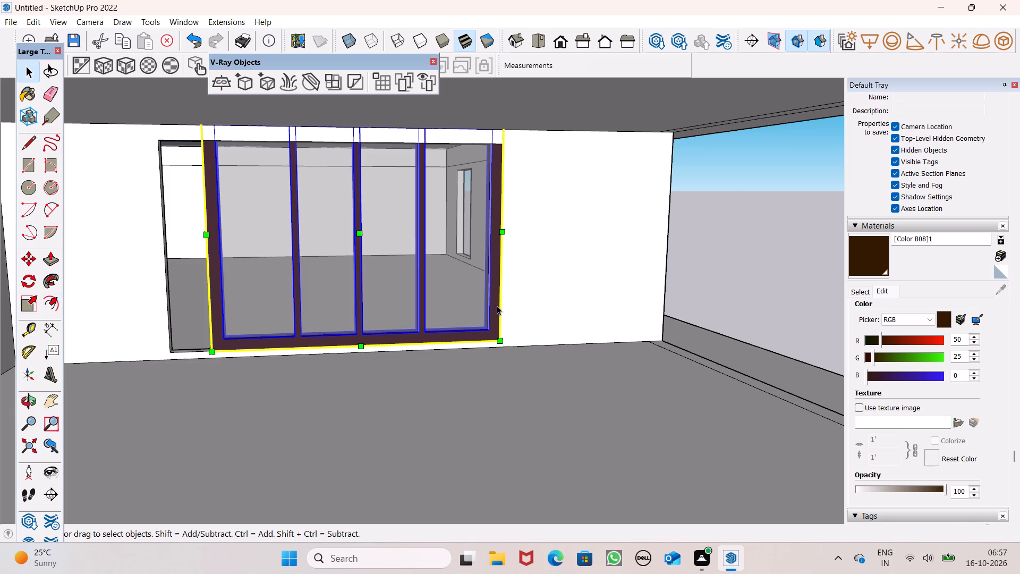
key("m")
key("Return")
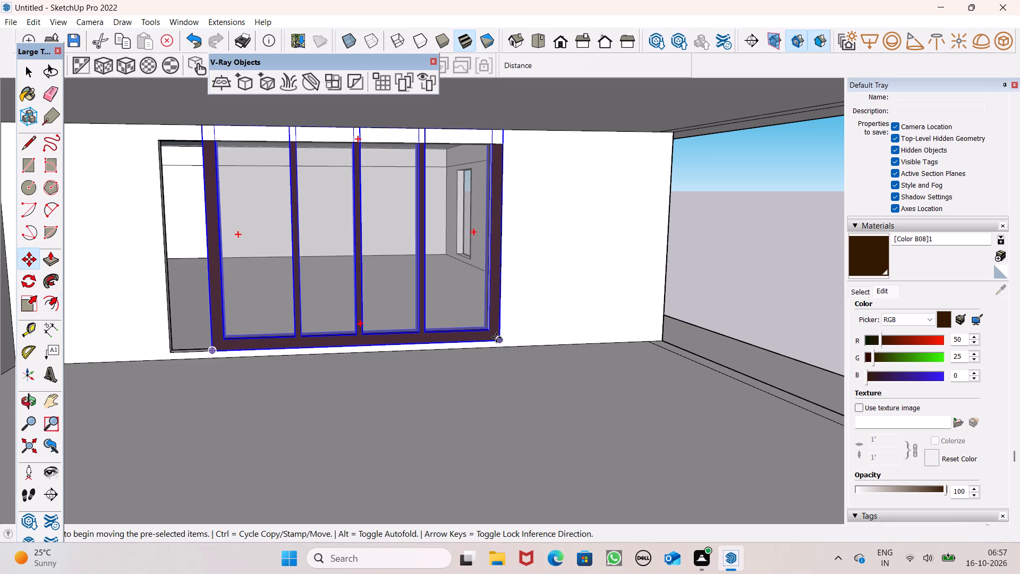
left_click_drag(499, 341, 544, 411)
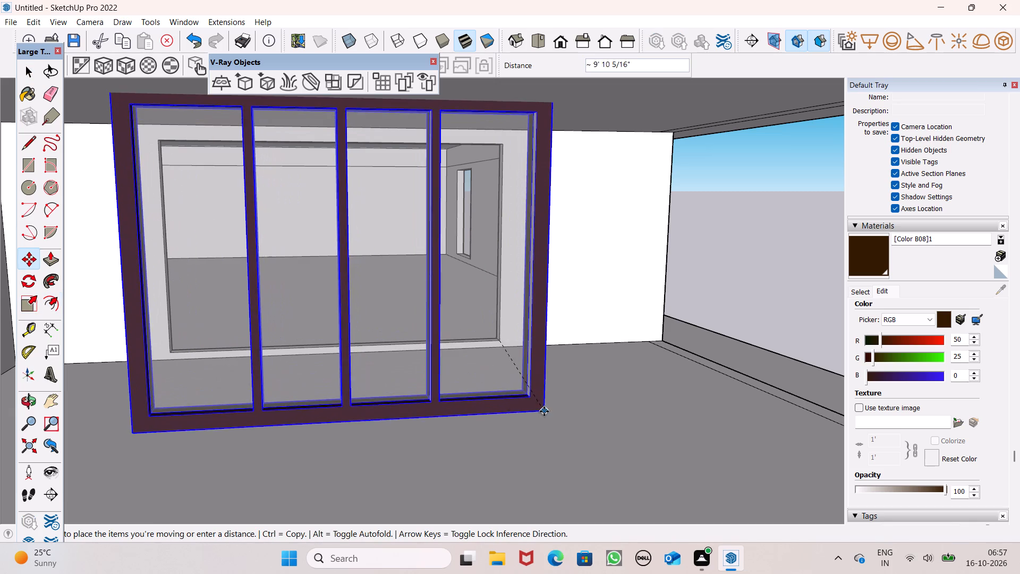
left_click_drag(544, 411, 573, 426)
Move the four-pane window about 12' 8" further forward to the porch's front edge, clear of the ceiling beam.
scroll(226, 396, "down", 2)
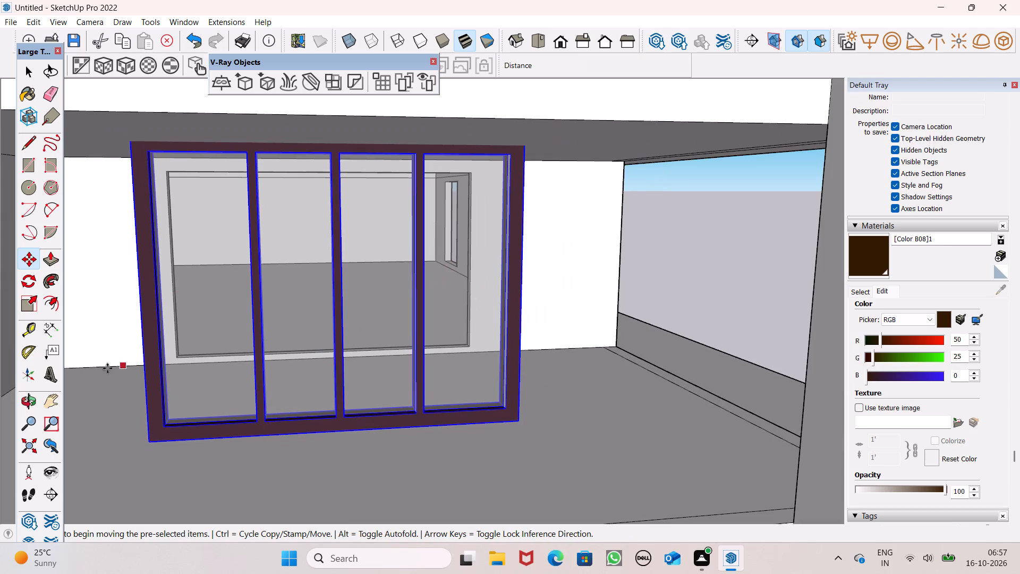
left_click(27, 304)
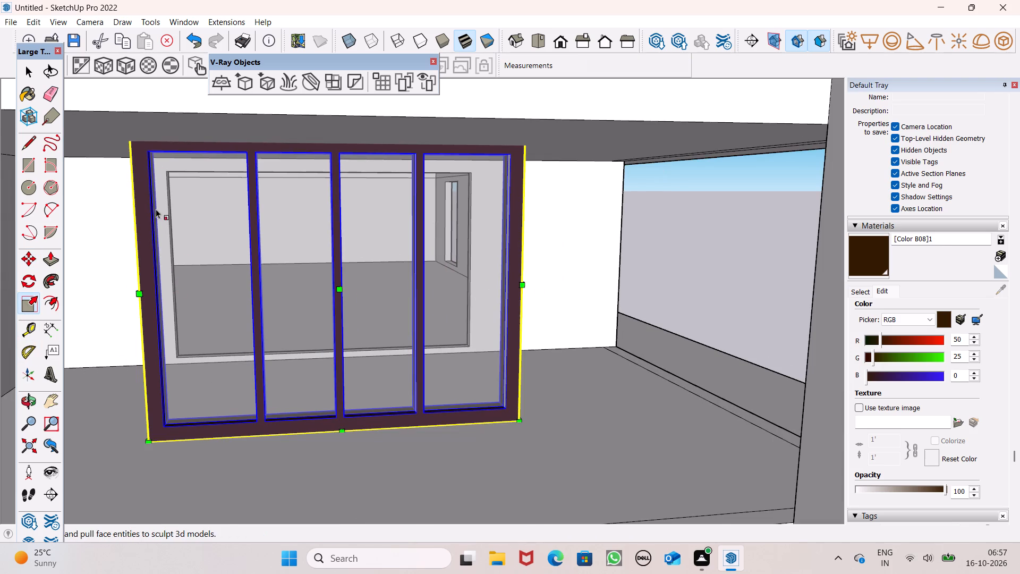
scroll(178, 246, "down", 2)
scroll(247, 255, "down", 3)
middle_click_drag(269, 261, 251, 219)
key("space")
middle_click_drag(422, 310, 422, 324)
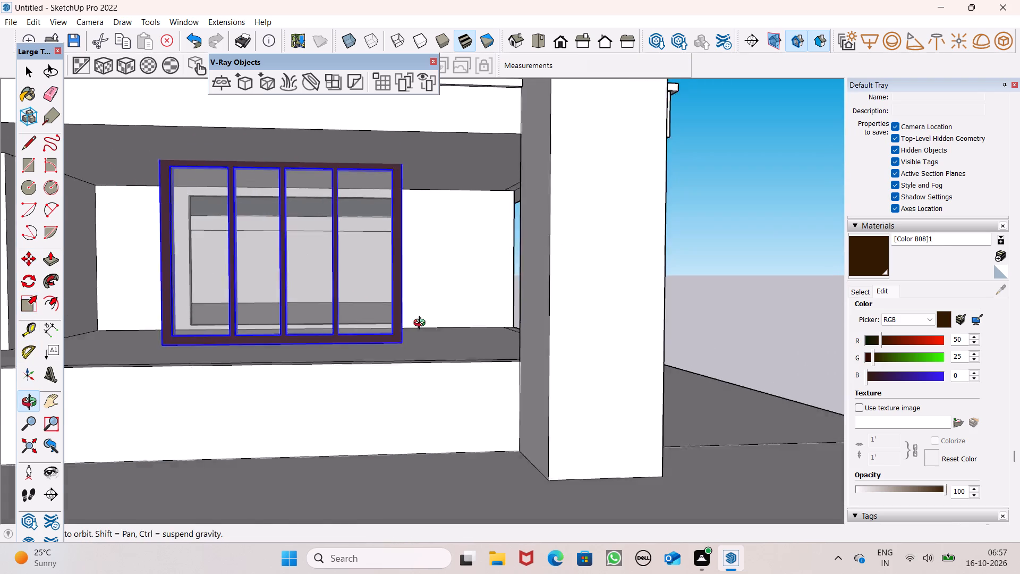
middle_click_drag(422, 324, 427, 336)
key("m")
key("Return")
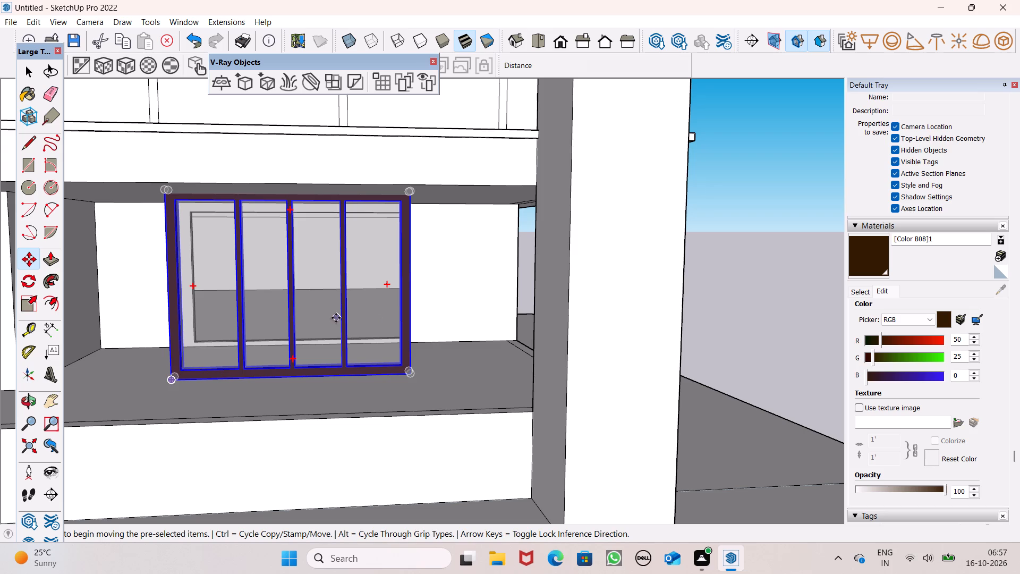
left_click_drag(411, 367, 571, 480)
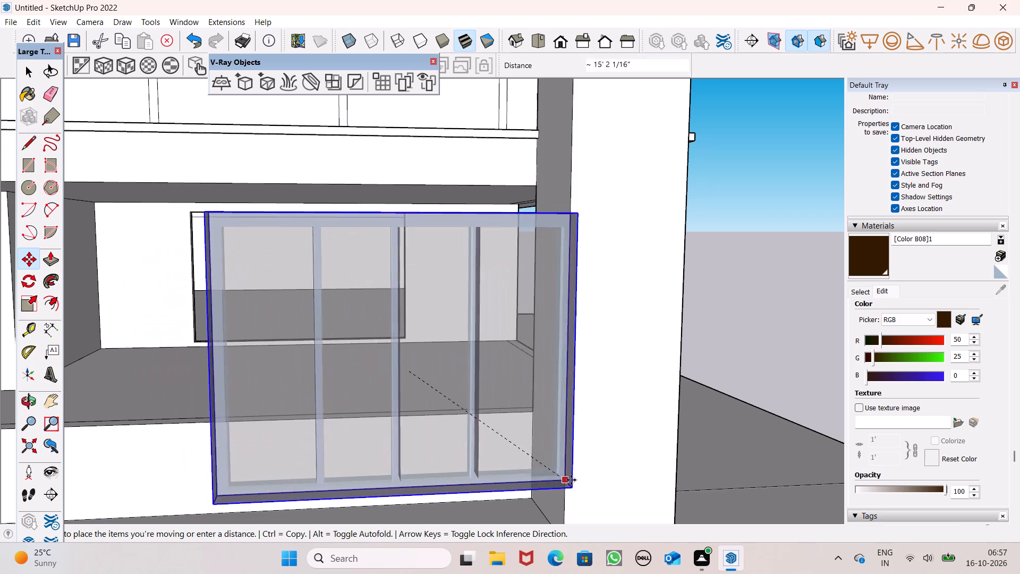
left_click_drag(571, 480, 541, 498)
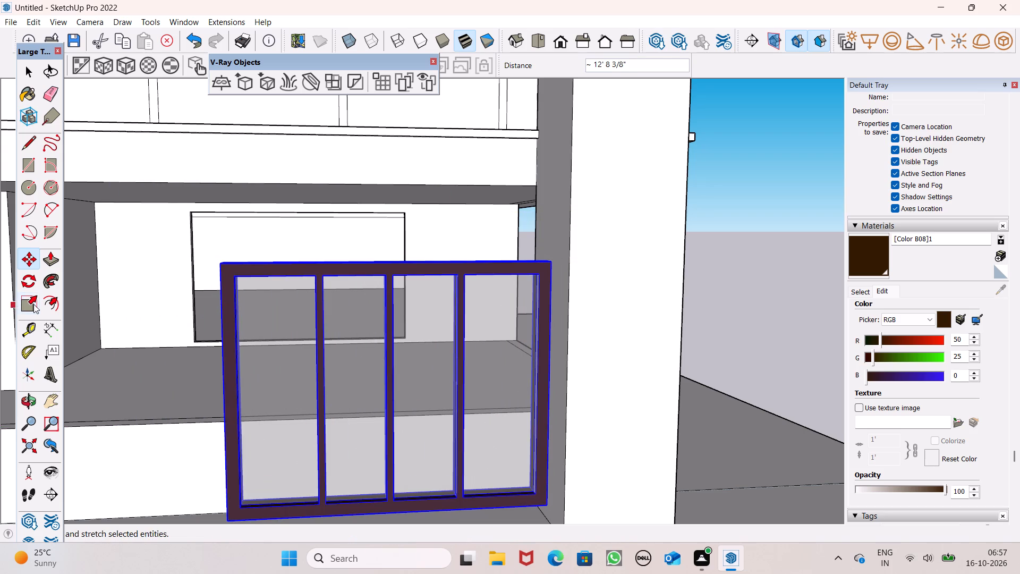
Scale the four-pane window down uniformly from its upper left corner.
left_click(33, 304)
left_click_drag(221, 260, 312, 359)
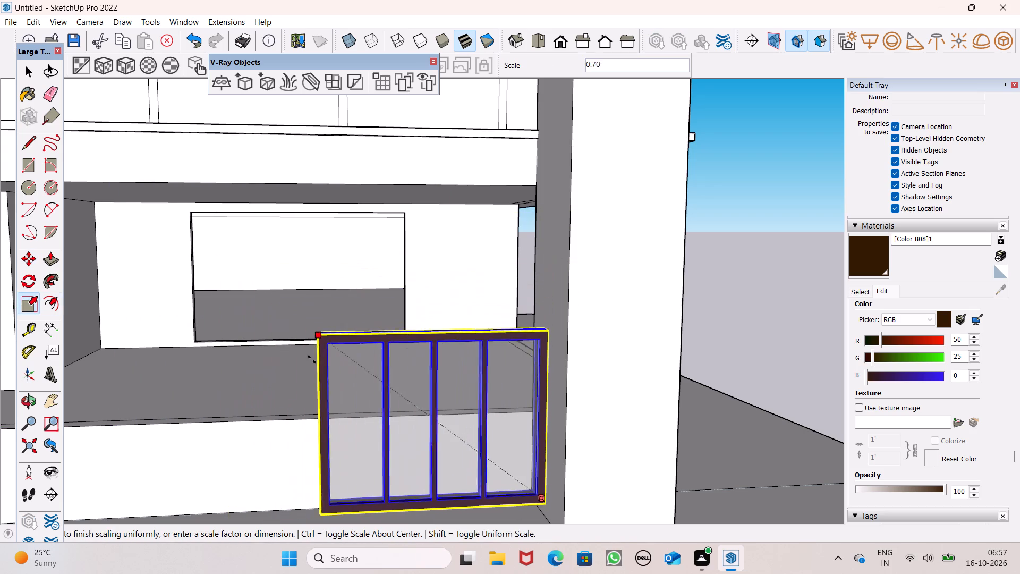
left_click_drag(312, 359, 337, 384)
Move the reduced four-pane window back across the porch and seat its lower right corner on the opening's lower right corner.
key("space")
key("m")
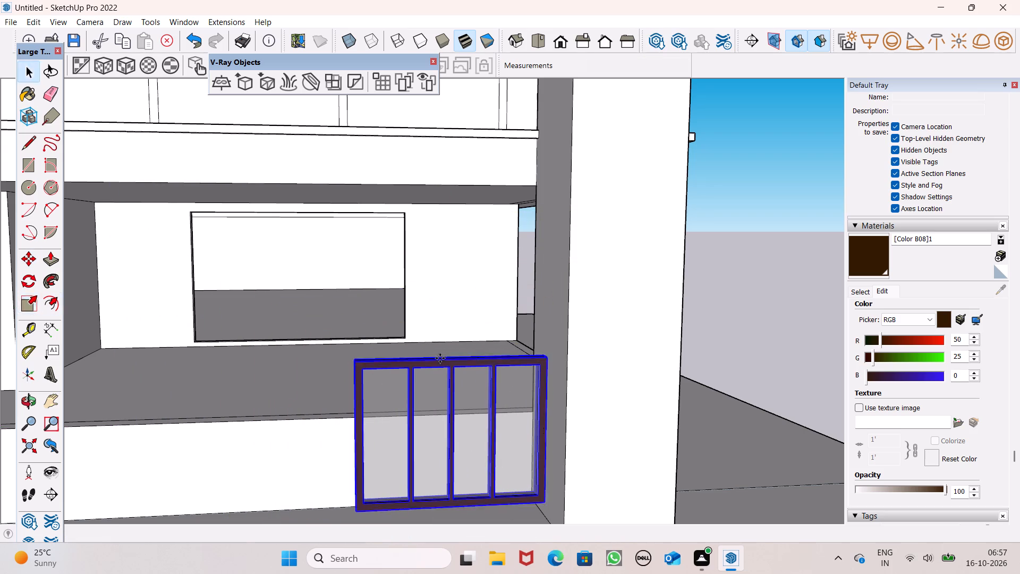
key("Return")
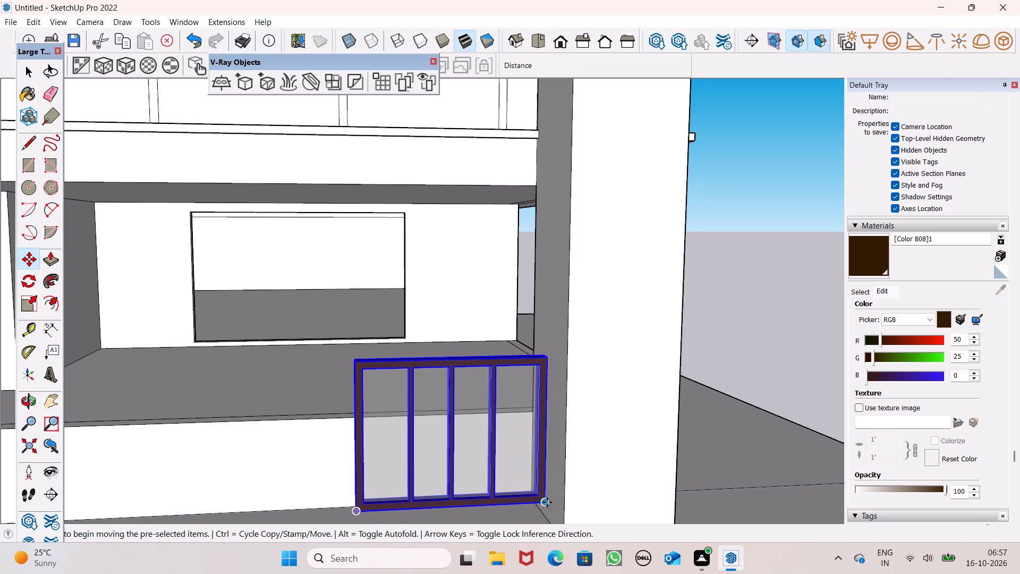
left_click_drag(548, 502, 403, 341)
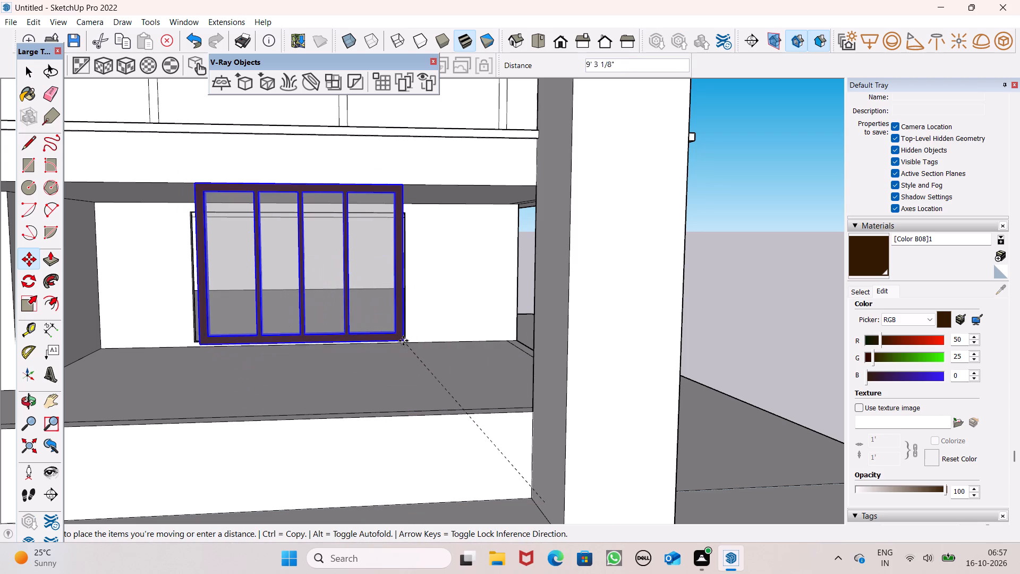
left_click_drag(403, 341, 382, 331)
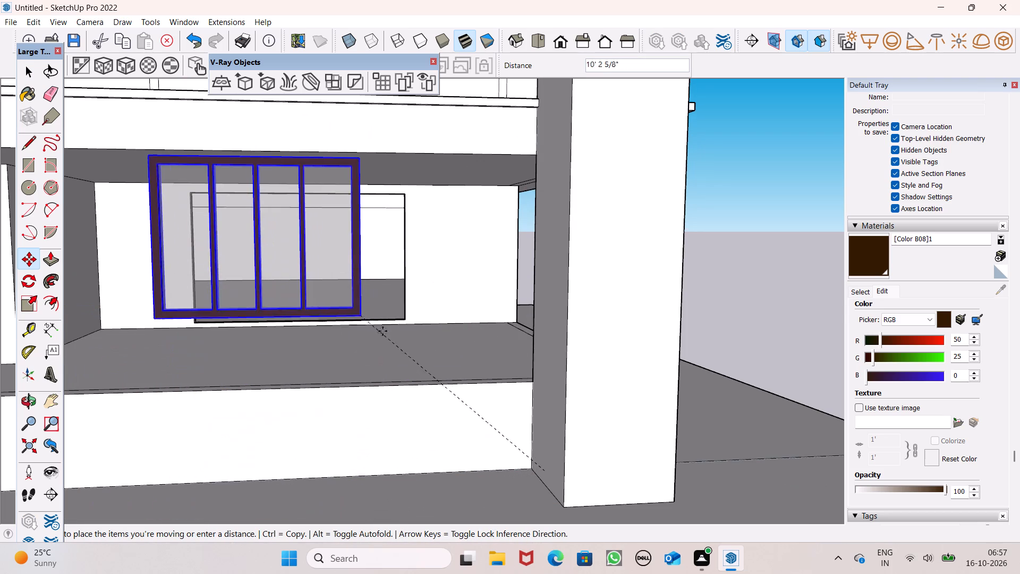
left_click_drag(382, 331, 414, 340)
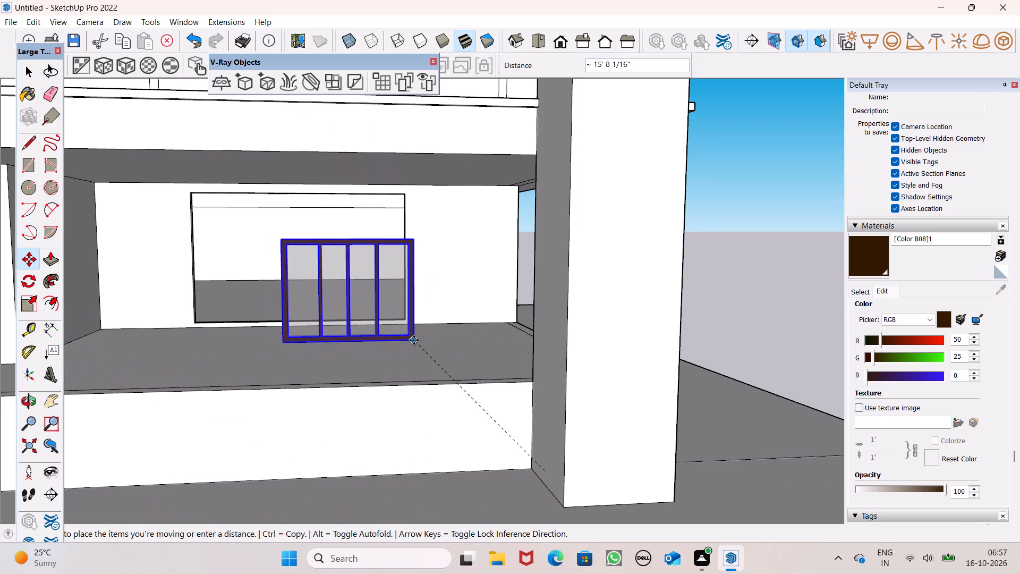
left_click_drag(414, 340, 414, 341)
scroll(327, 359, "up", 1)
middle_click_drag(366, 373, 387, 420)
scroll(403, 380, "up", 2)
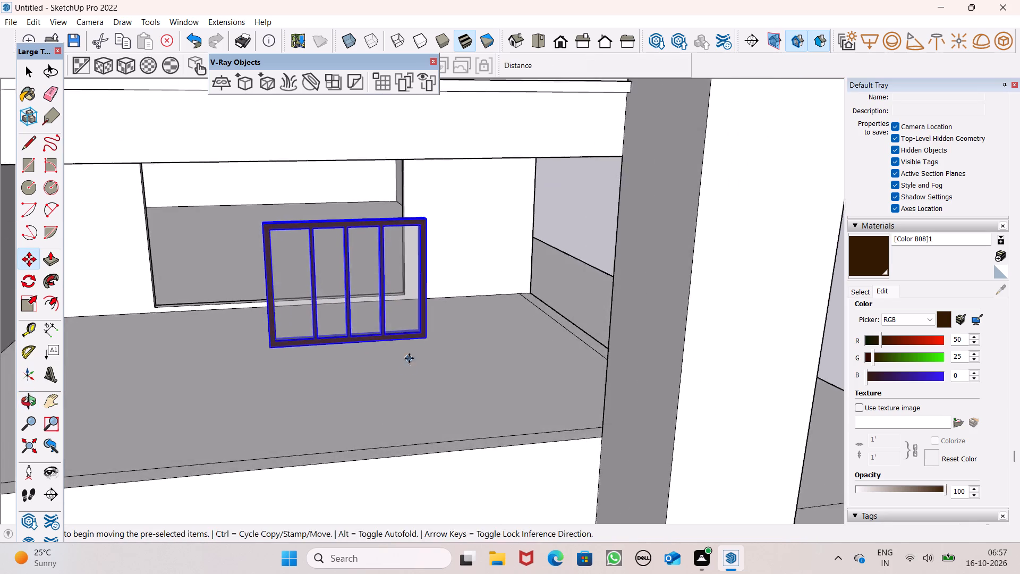
scroll(409, 358, "up", 5)
left_click_drag(443, 338, 349, 286)
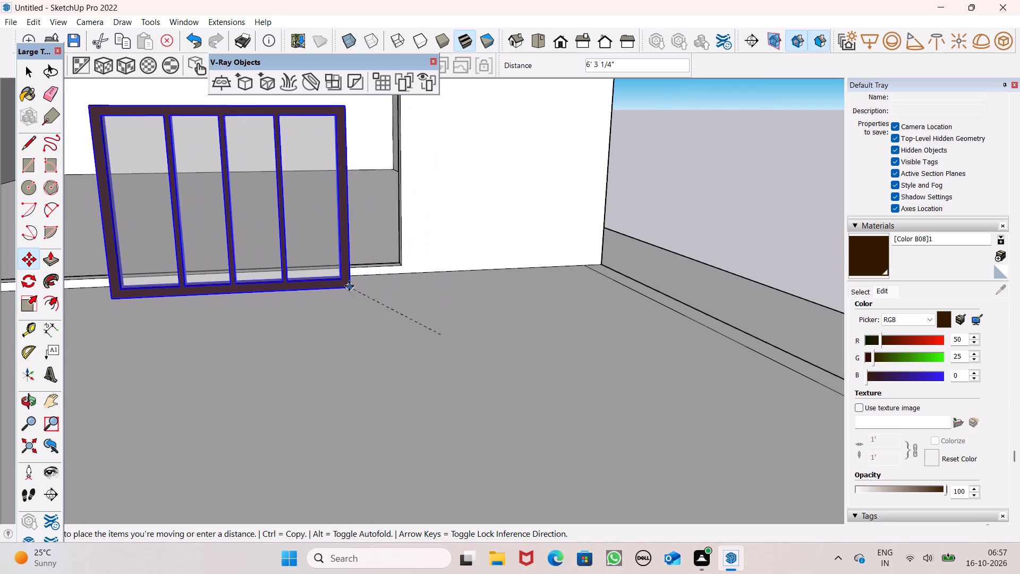
left_click_drag(349, 286, 405, 264)
Stretch the four-pane window along the red axis by about 1.86 to span the opening's full width.
scroll(443, 332, "down", 7)
middle_click_drag(425, 336, 424, 337)
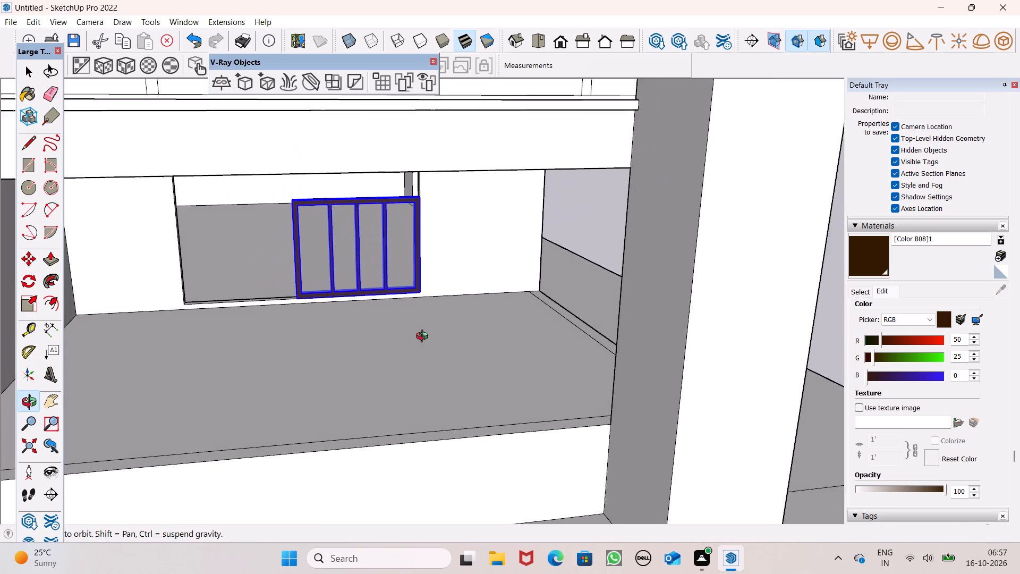
middle_click_drag(424, 337, 538, 315)
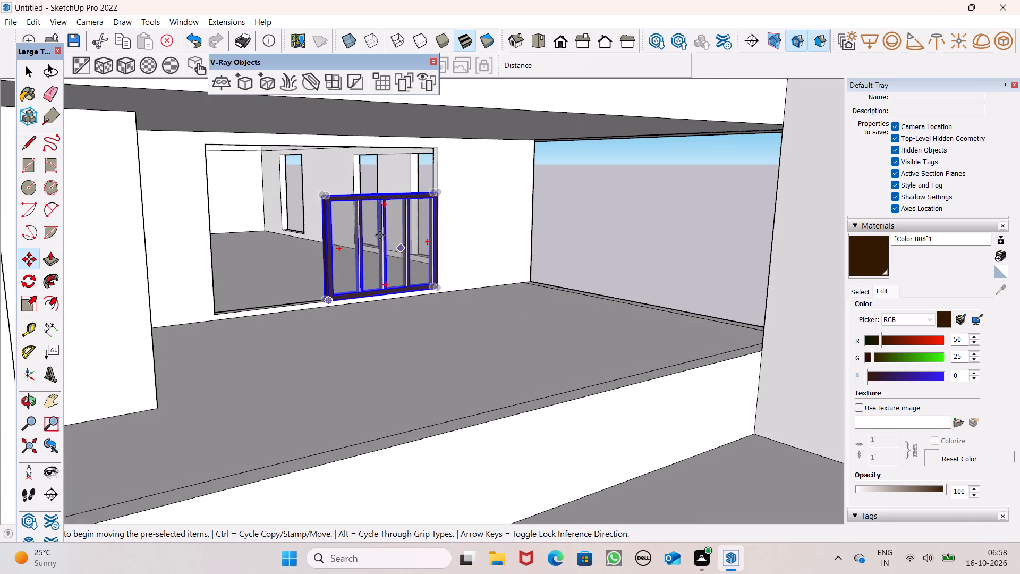
scroll(225, 140, "up", 7)
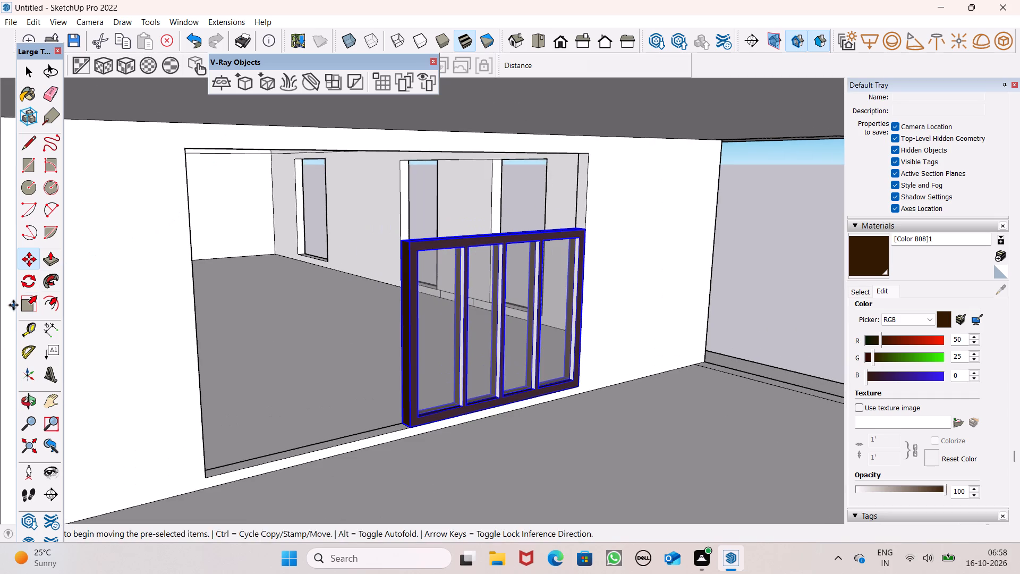
left_click(25, 307)
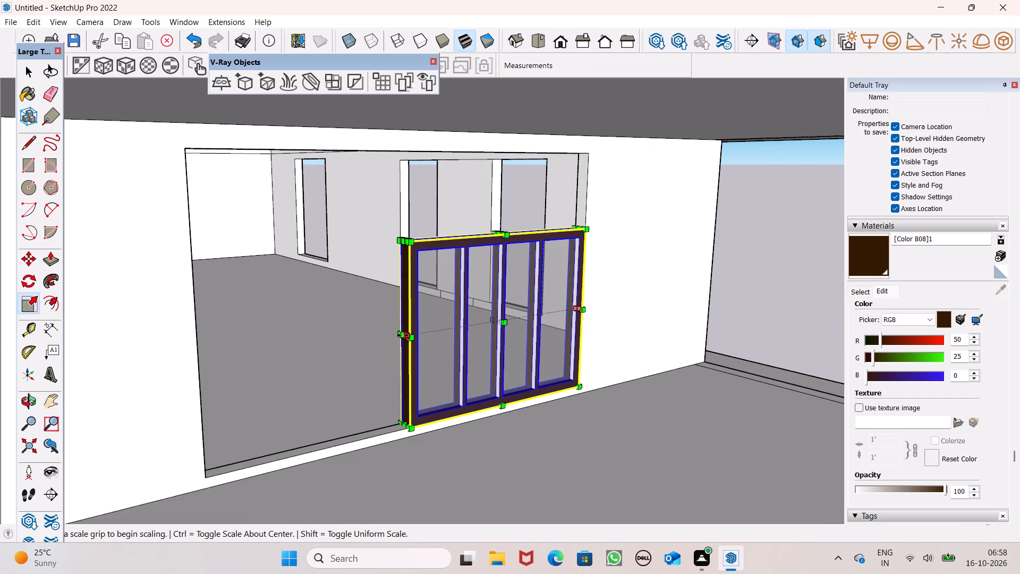
left_click_drag(403, 335, 271, 407)
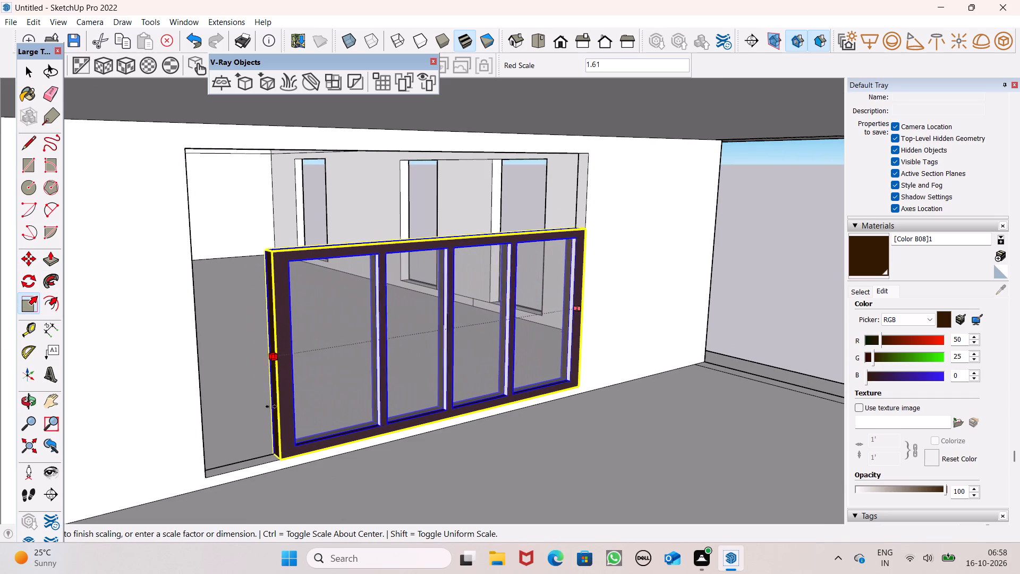
left_click_drag(271, 407, 206, 436)
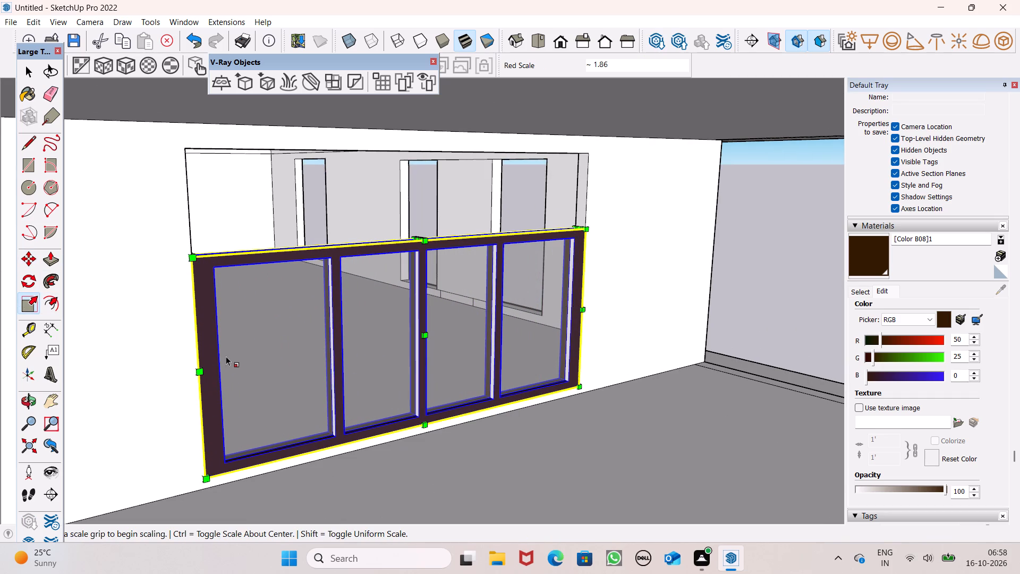
Stretch the four-pane window upward along the blue axis to the opening's top edge and deselect it.
scroll(403, 216, "up", 2)
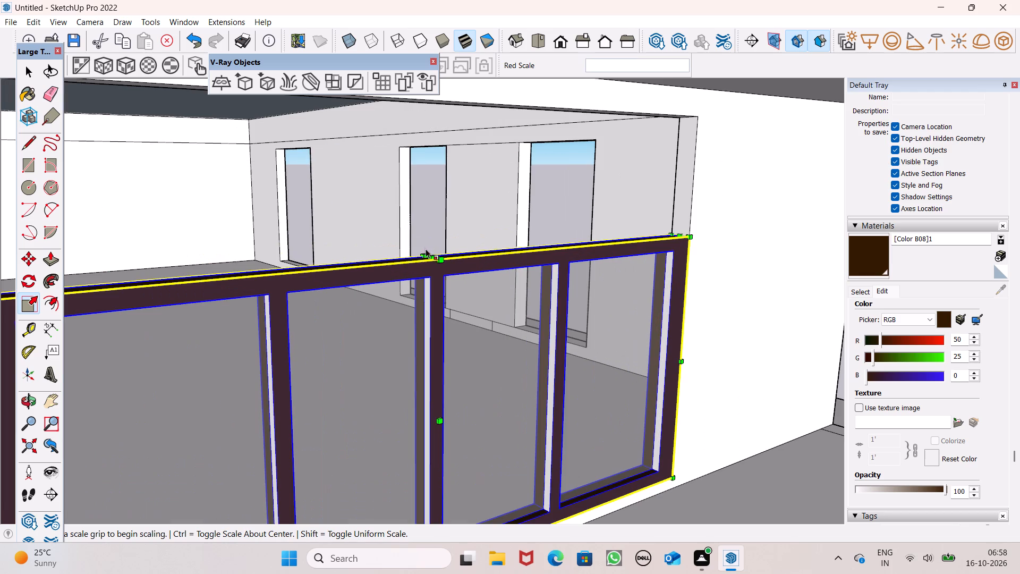
left_click_drag(433, 254, 429, 109)
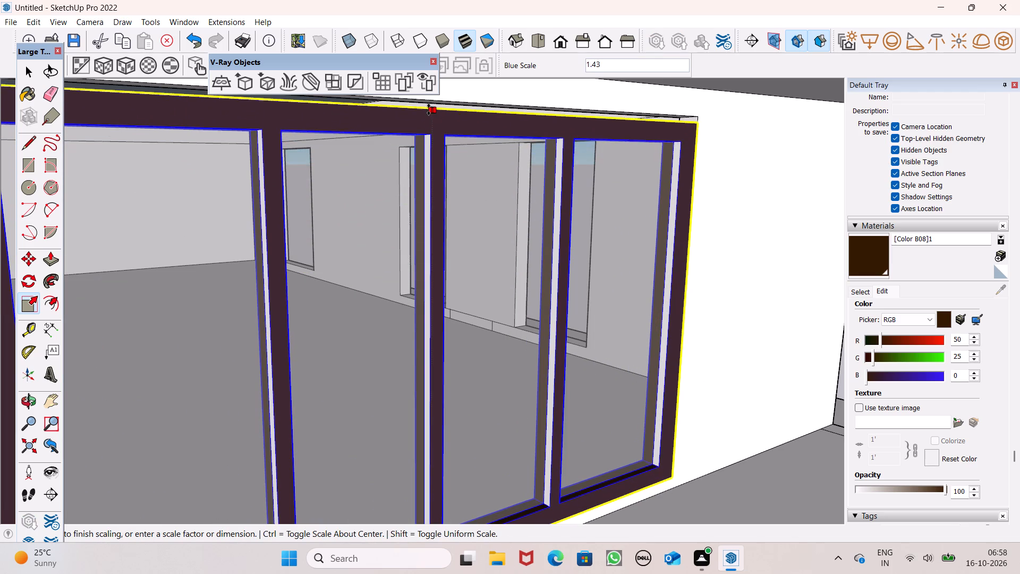
left_click_drag(429, 109, 428, 103)
scroll(391, 200, "down", 10)
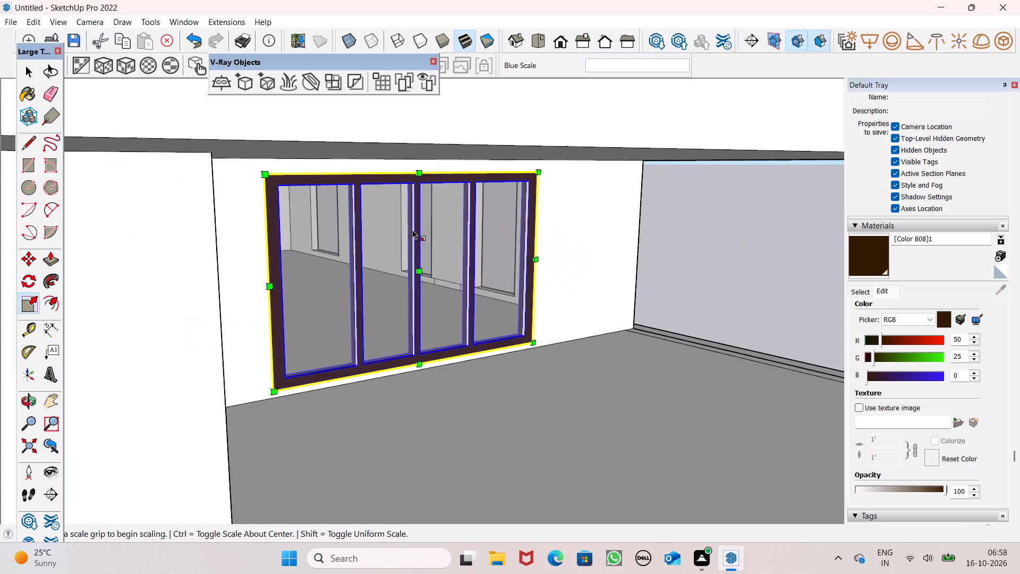
scroll(412, 230, "down", 5)
middle_click_drag(428, 289, 315, 316)
key("space")
scroll(436, 295, "down", 6)
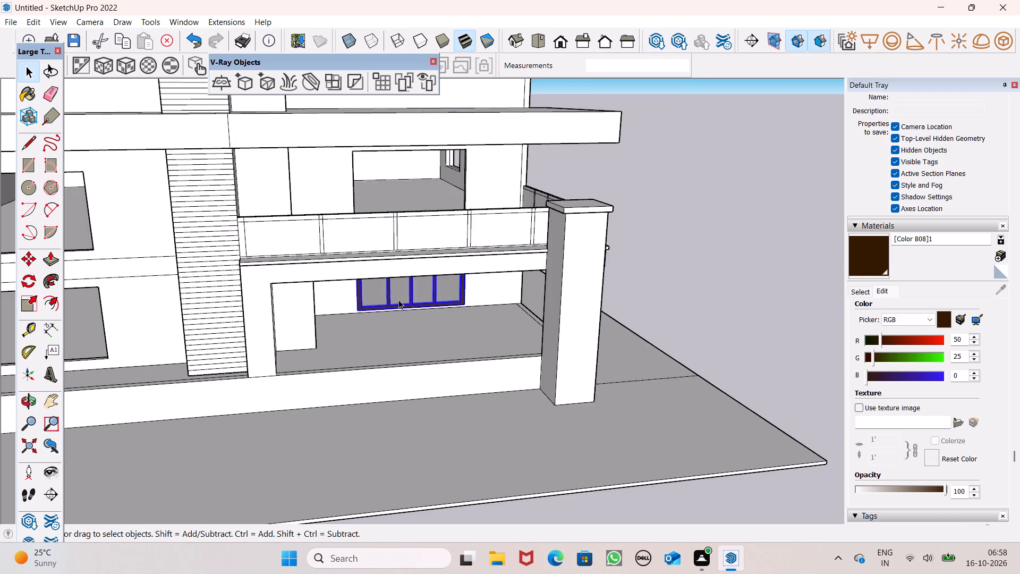
scroll(395, 302, "down", 5)
left_click(614, 249)
middle_click_drag(545, 272, 464, 213)
scroll(393, 265, "up", 2)
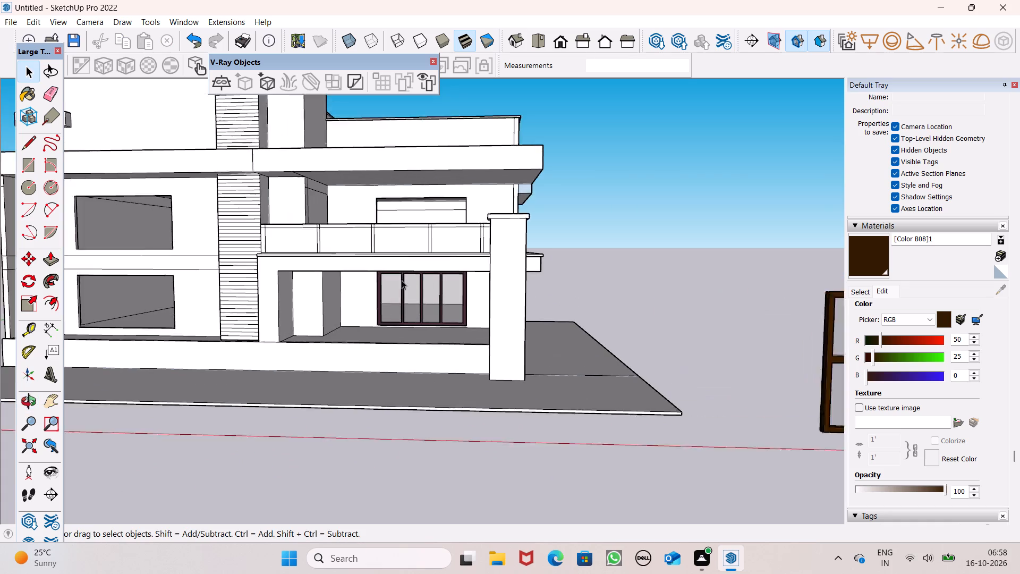
Copy the ground-floor four-pane window about 18' 3" up toward the balcony opening on the upper floor.
scroll(402, 280, "up", 2)
left_click(465, 307)
scroll(461, 301, "down", 3)
key("m")
key("Return")
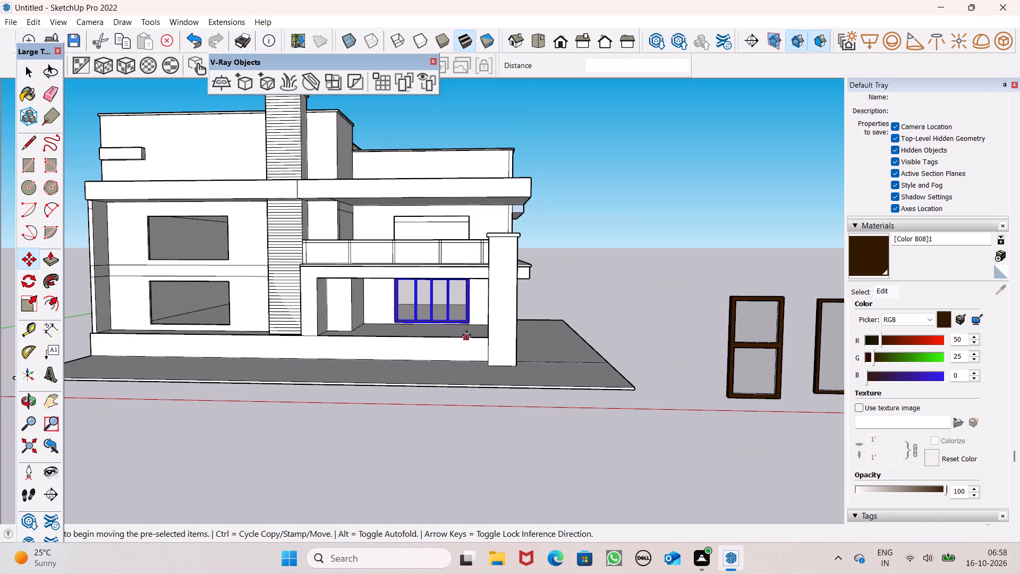
left_click_drag(467, 331, 478, 230)
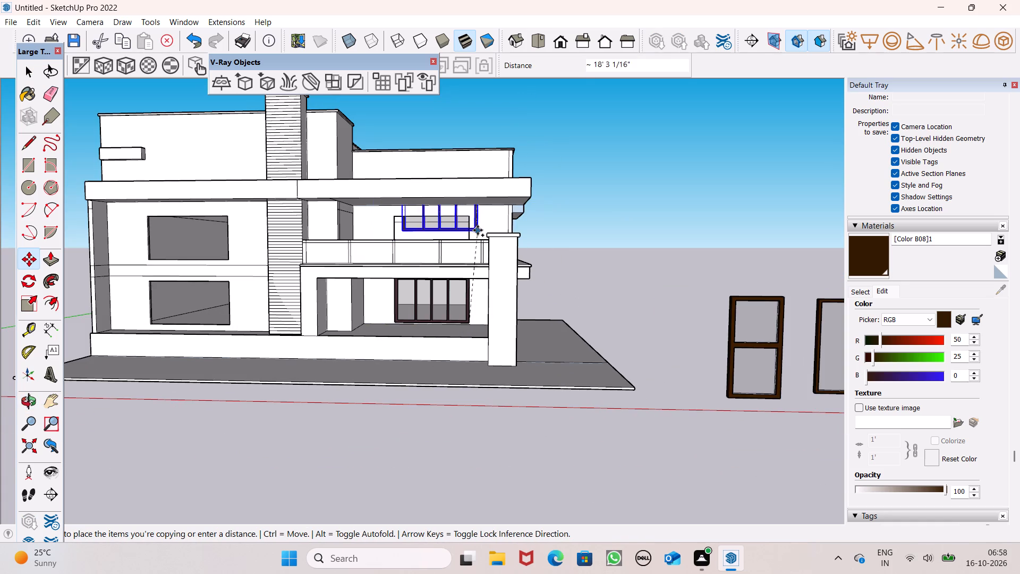
left_click_drag(478, 230, 472, 237)
Move the copied four-pane window back to the upper wall and align its right edge with the balcony opening's right edge.
middle_click_drag(478, 229, 444, 316)
scroll(447, 283, "up", 5)
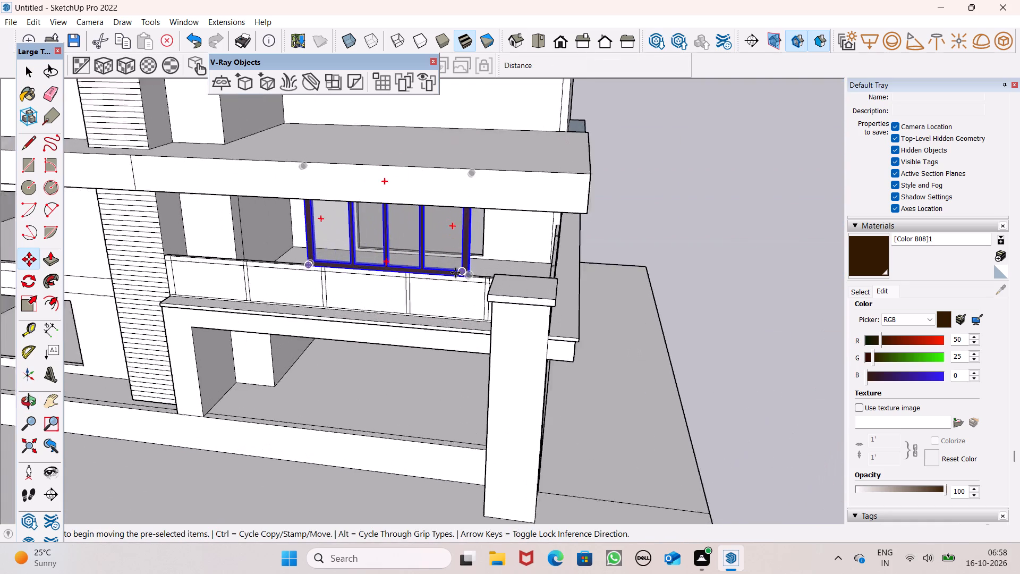
scroll(455, 273, "up", 3)
left_click_drag(469, 277, 494, 250)
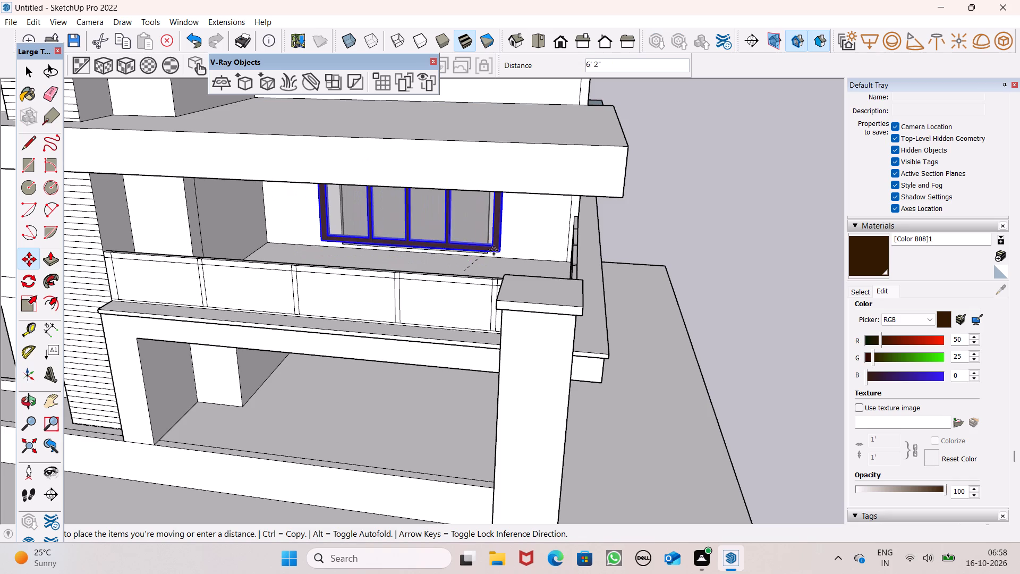
left_click_drag(494, 250, 482, 227)
middle_click_drag(497, 275, 503, 251)
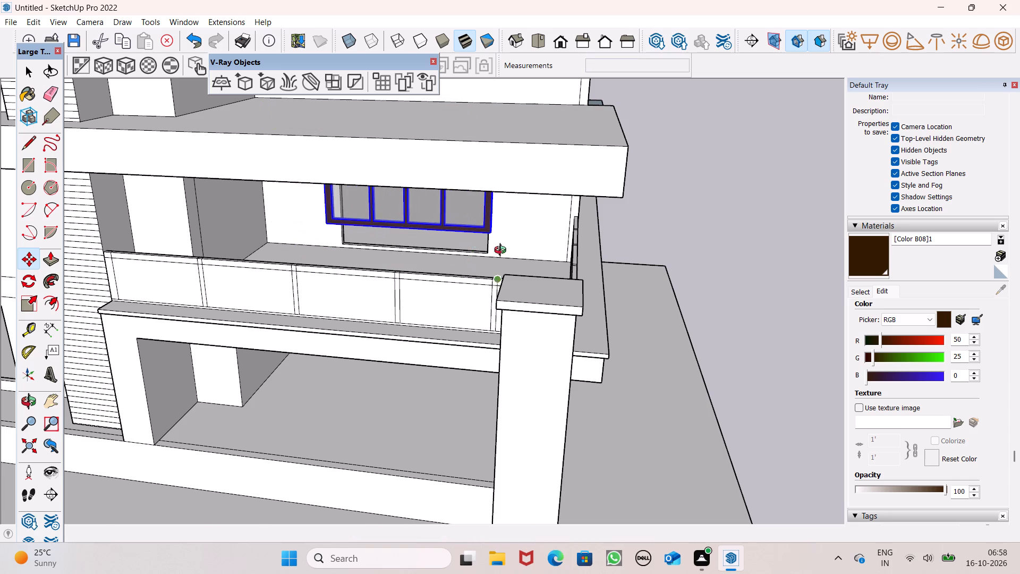
middle_click_drag(503, 251, 516, 172)
scroll(506, 229, "up", 1)
scroll(480, 172, "up", 4)
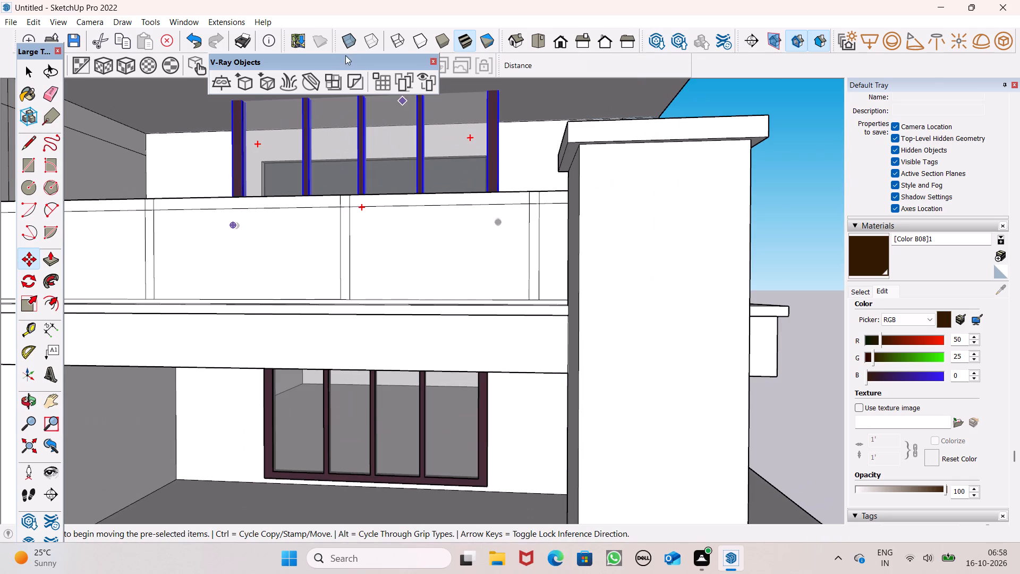
scroll(357, 99, "up", 1)
scroll(448, 202, "down", 3)
middle_click_drag(473, 231, 520, 301)
scroll(497, 222, "up", 7)
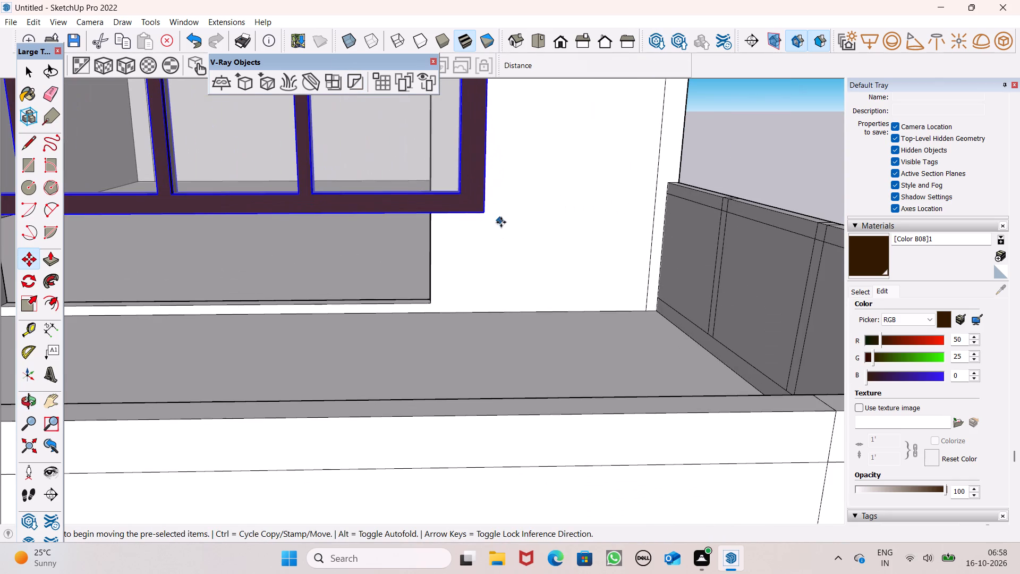
left_click_drag(488, 215, 434, 232)
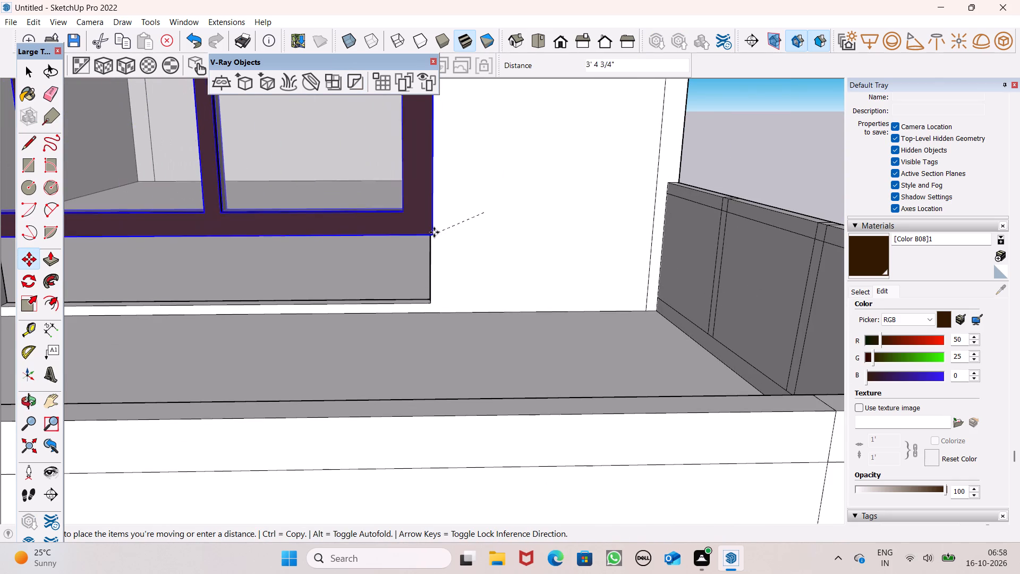
left_click_drag(434, 232, 433, 223)
Lower the copied four-pane window onto the balcony opening's lower right corner and deselect it.
scroll(439, 250, "up", 6)
left_click_drag(423, 196, 418, 319)
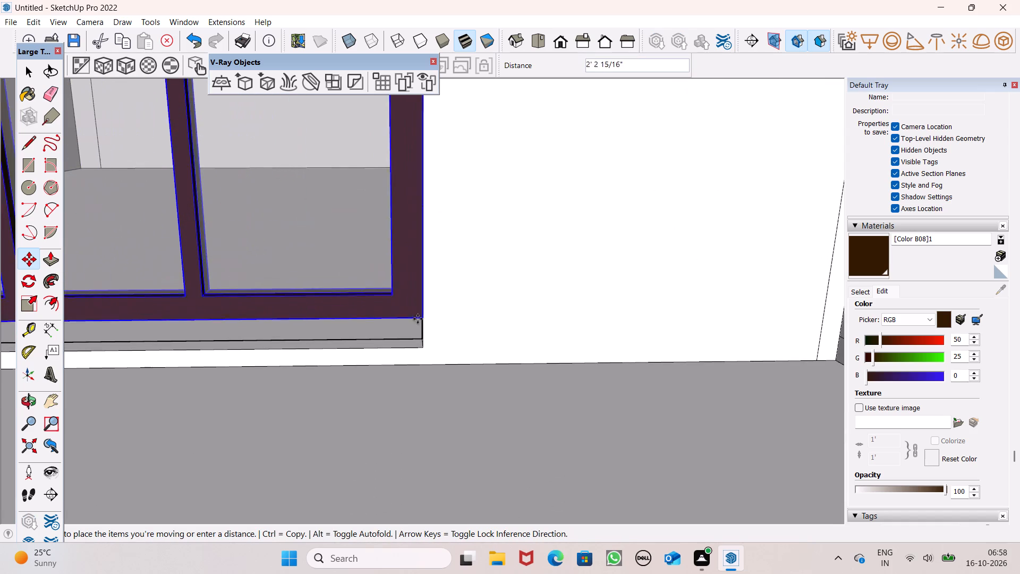
left_click_drag(418, 319, 425, 341)
scroll(499, 292, "down", 6)
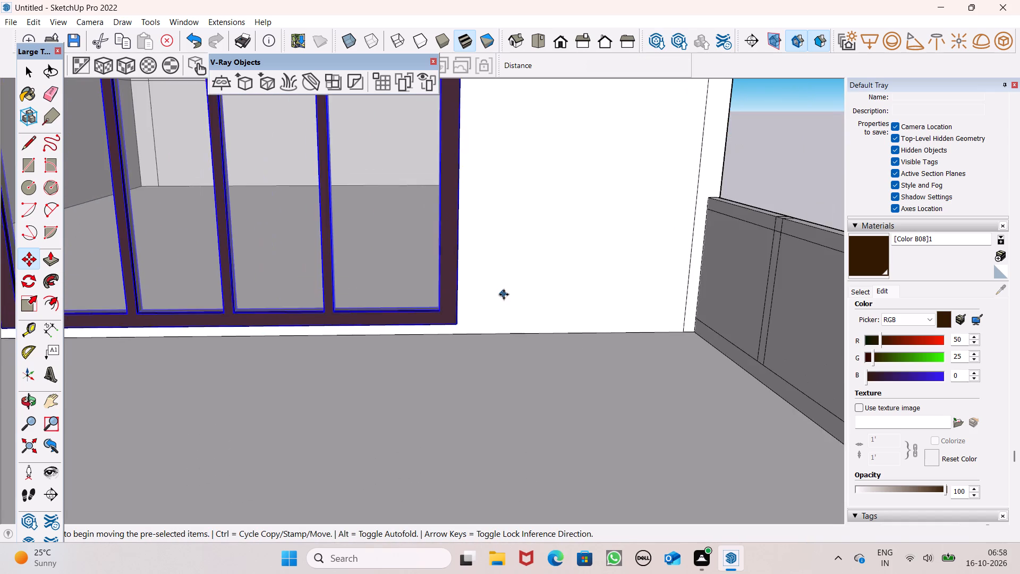
scroll(530, 265, "down", 7)
middle_click_drag(530, 267, 529, 217)
key("space")
scroll(432, 150, "up", 6)
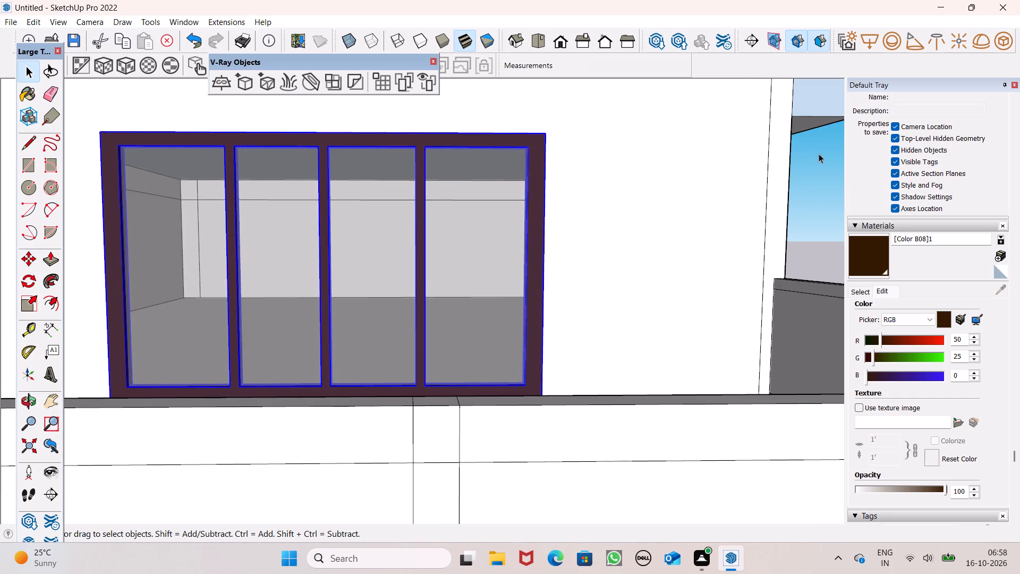
left_click(820, 155)
Copy the single-pane frame standing beside the house about 9' 9" along the red axis and deselect the copy.
scroll(621, 168, "down", 10)
middle_click_drag(608, 200, 521, 280)
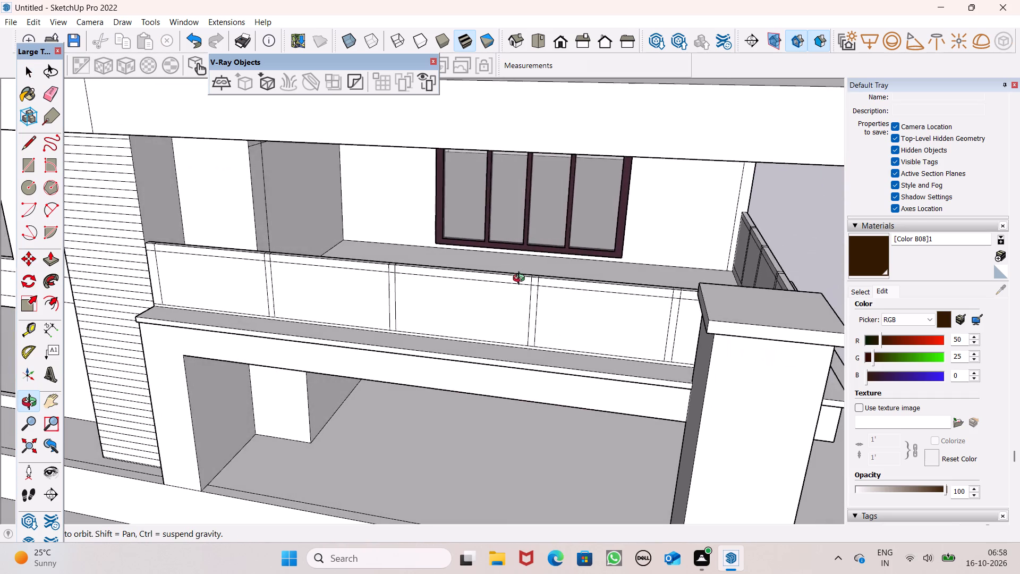
middle_click_drag(521, 280, 562, 246)
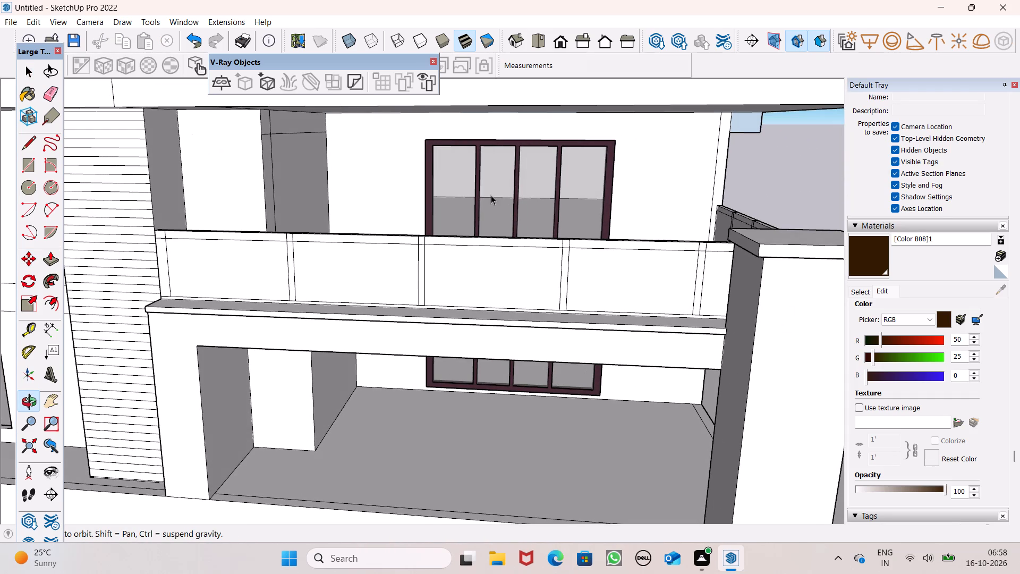
scroll(491, 195, "down", 4)
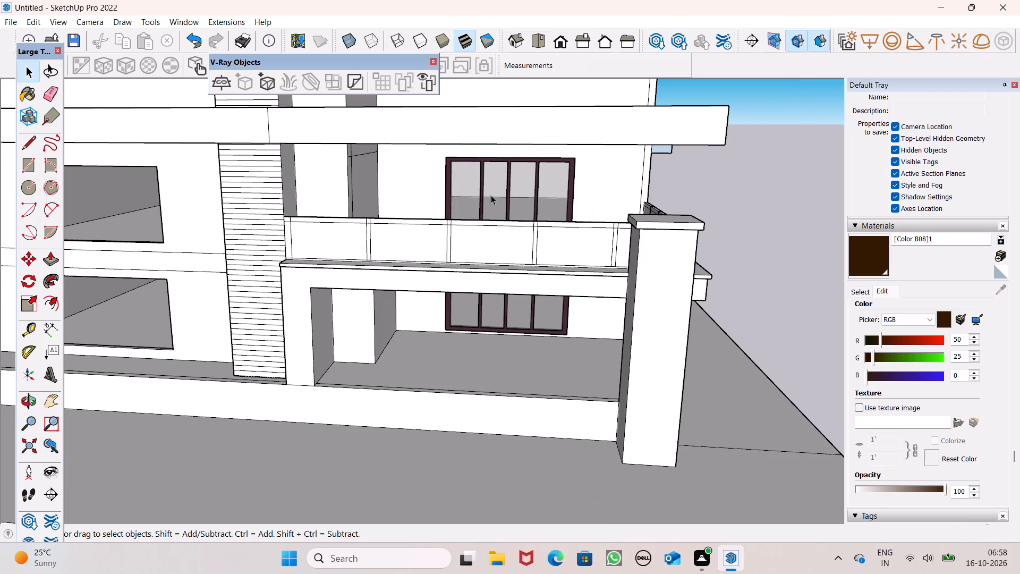
scroll(491, 195, "down", 7)
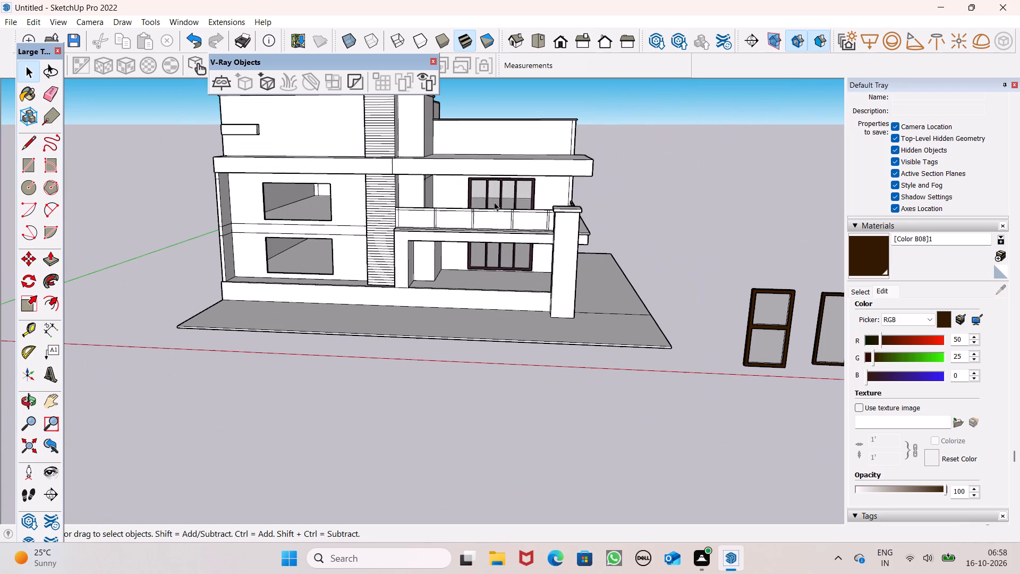
scroll(472, 179, "down", 2)
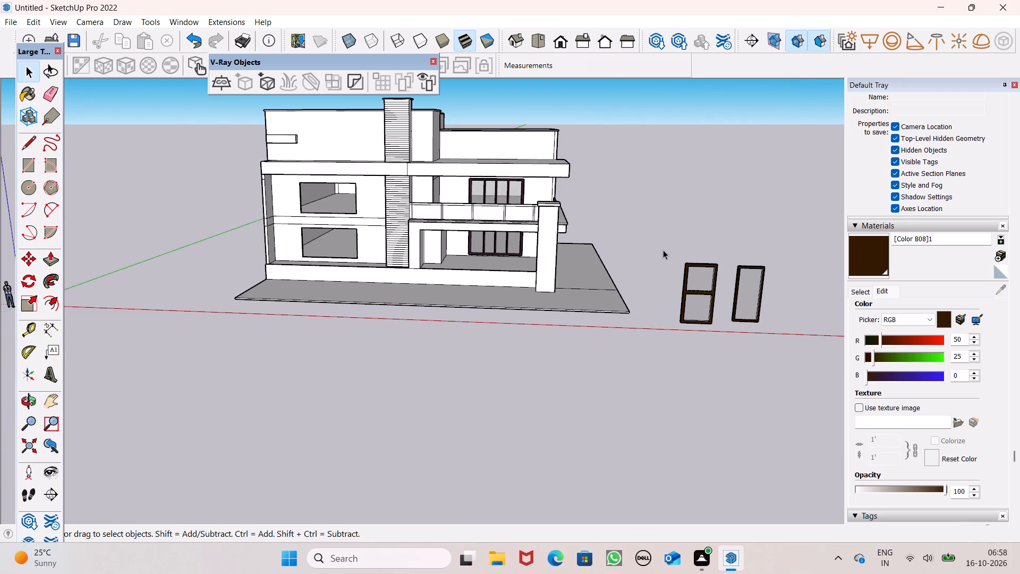
middle_click_drag(724, 255, 583, 288)
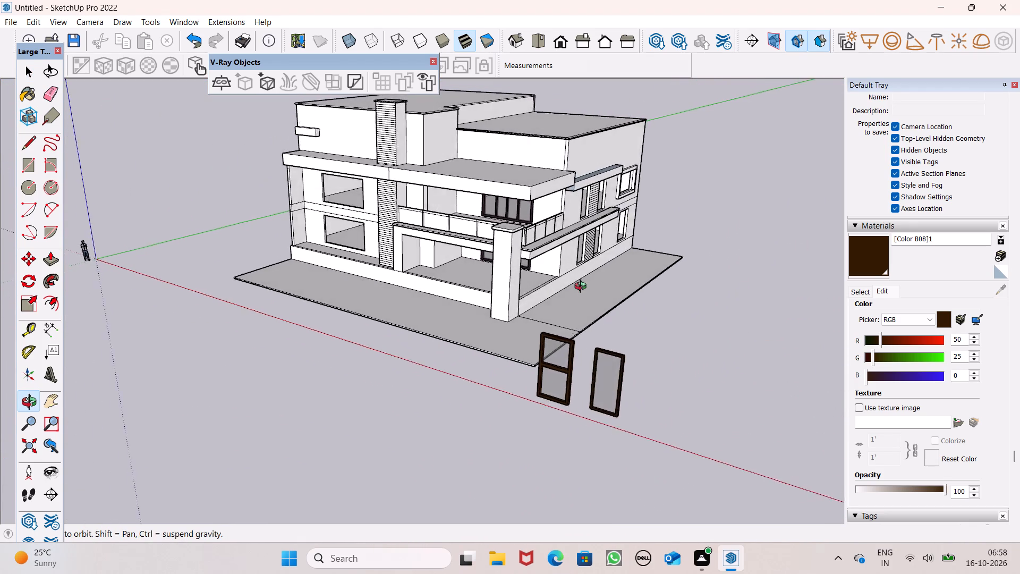
middle_click_drag(583, 288, 524, 301)
left_click(507, 414)
middle_click_drag(523, 395, 615, 350)
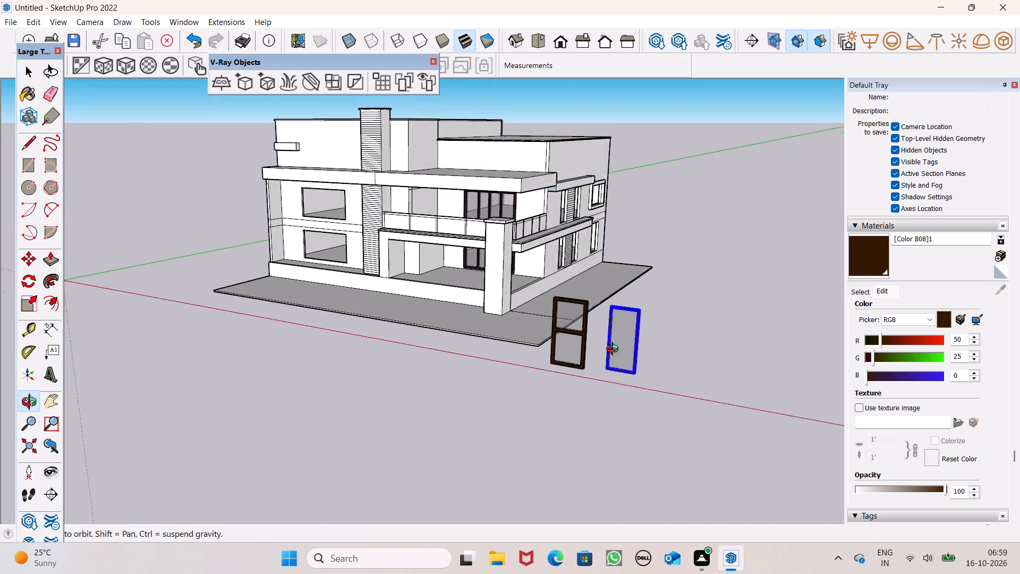
middle_click_drag(615, 350, 615, 349)
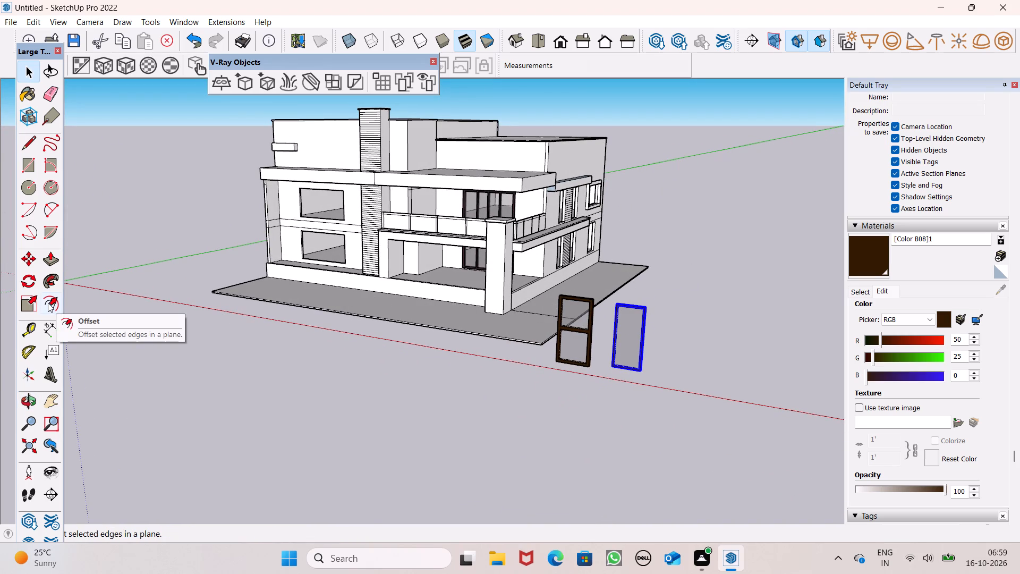
key("m")
key("Return")
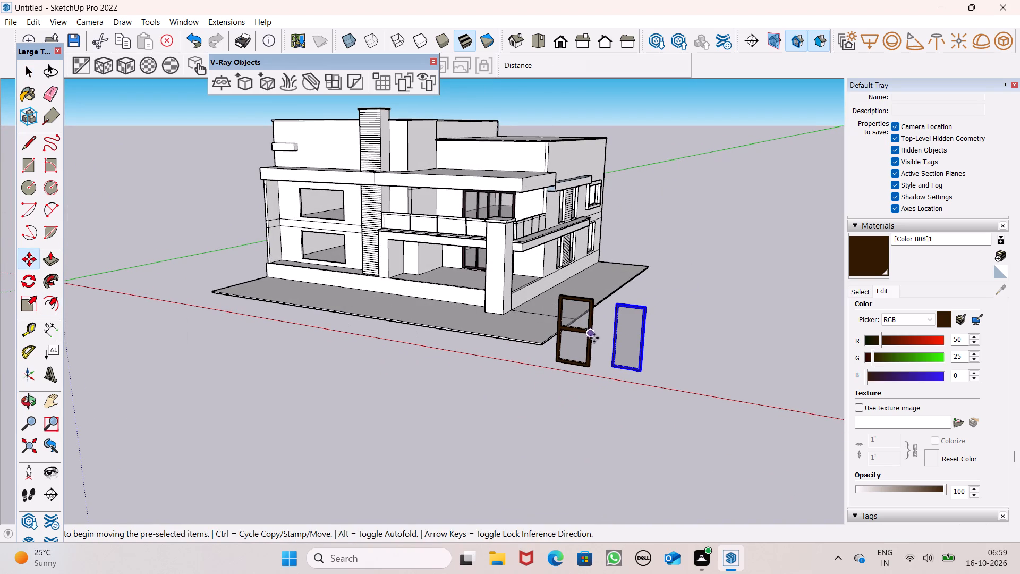
left_click_drag(643, 370, 704, 378)
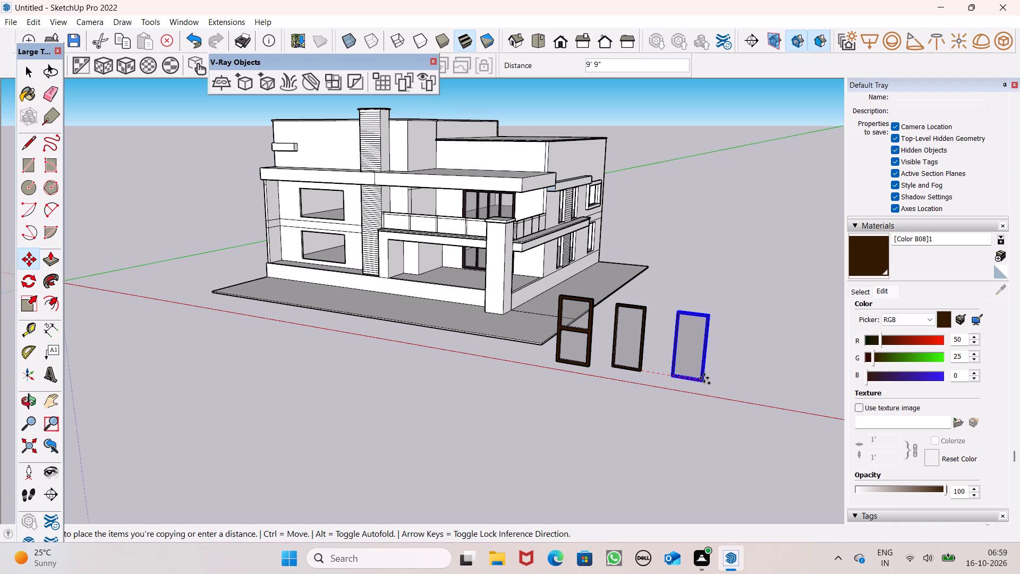
left_click_drag(704, 378, 704, 378)
key("space")
left_click(665, 413)
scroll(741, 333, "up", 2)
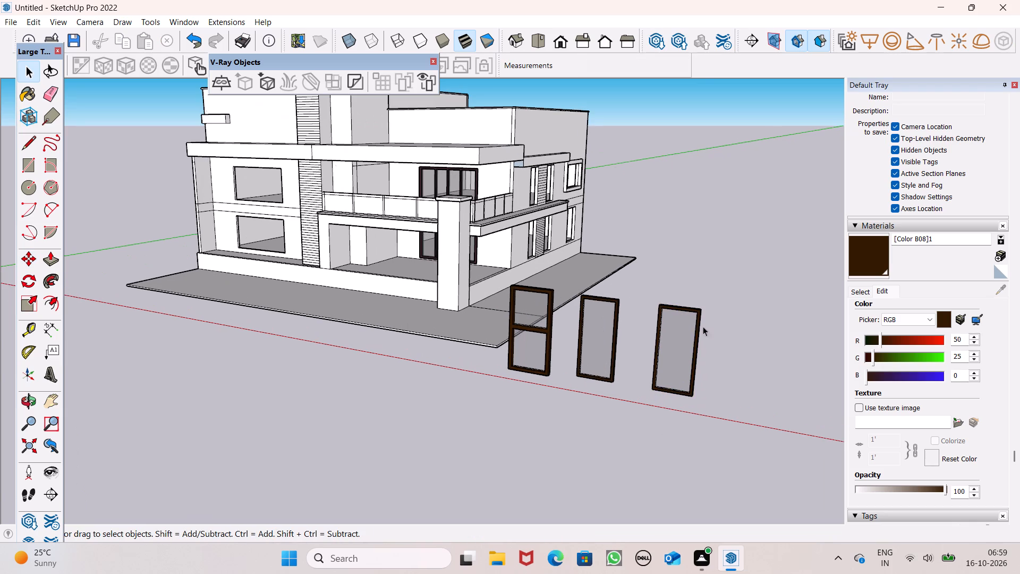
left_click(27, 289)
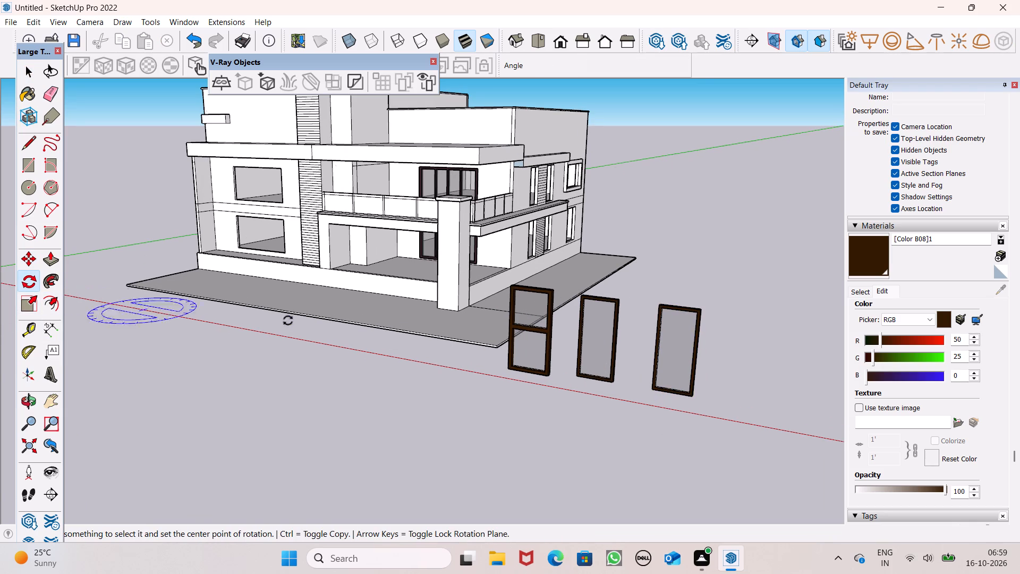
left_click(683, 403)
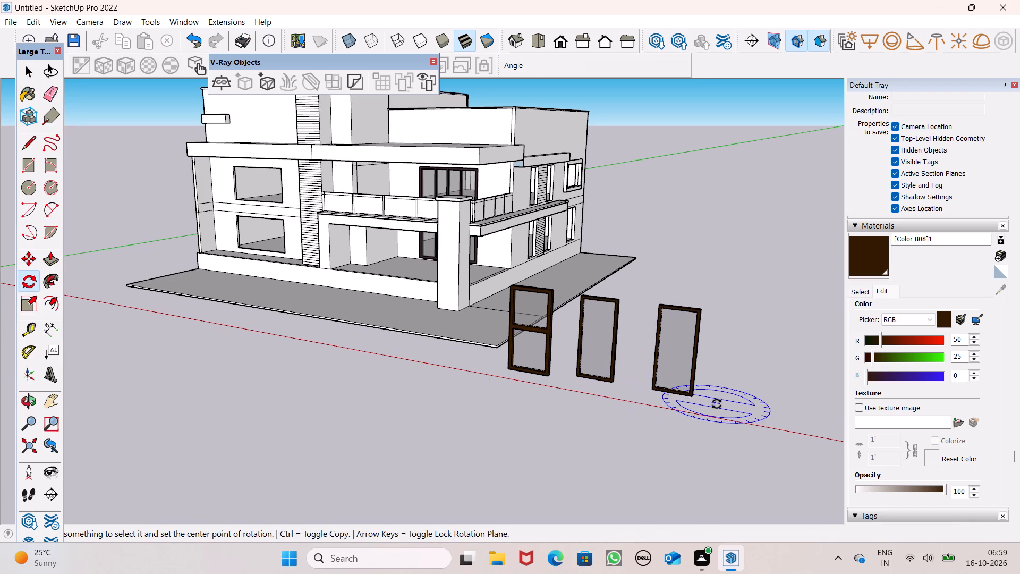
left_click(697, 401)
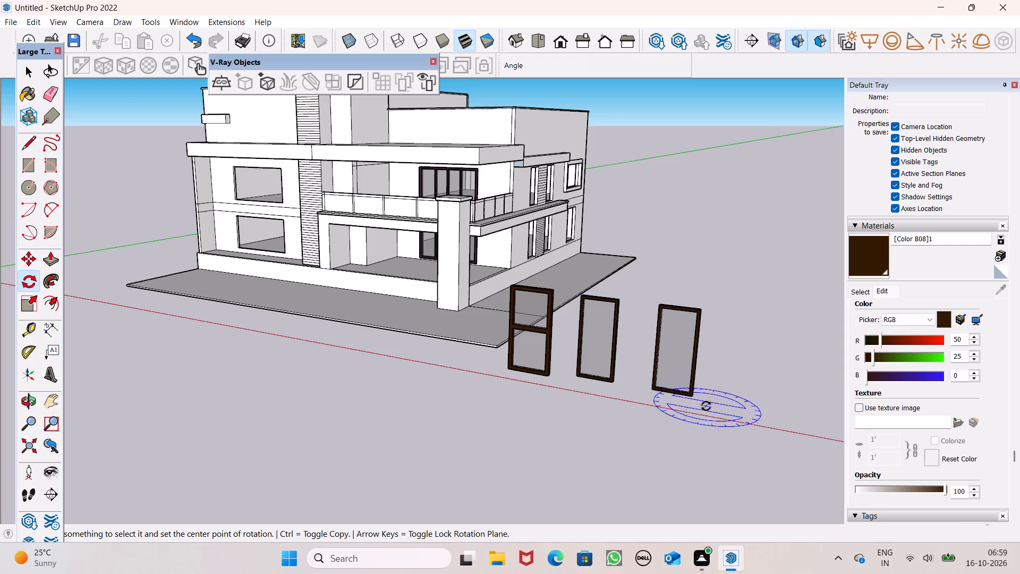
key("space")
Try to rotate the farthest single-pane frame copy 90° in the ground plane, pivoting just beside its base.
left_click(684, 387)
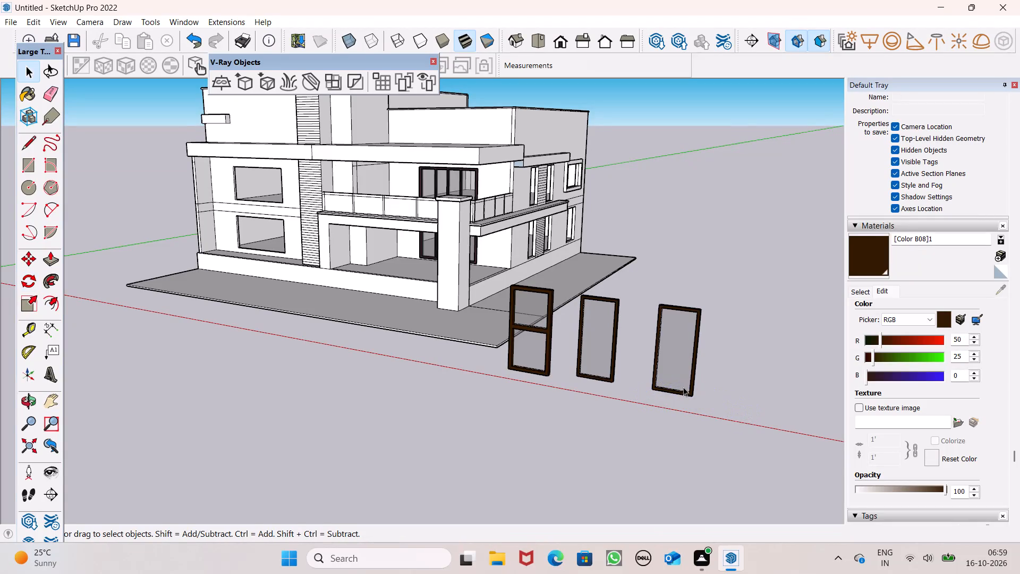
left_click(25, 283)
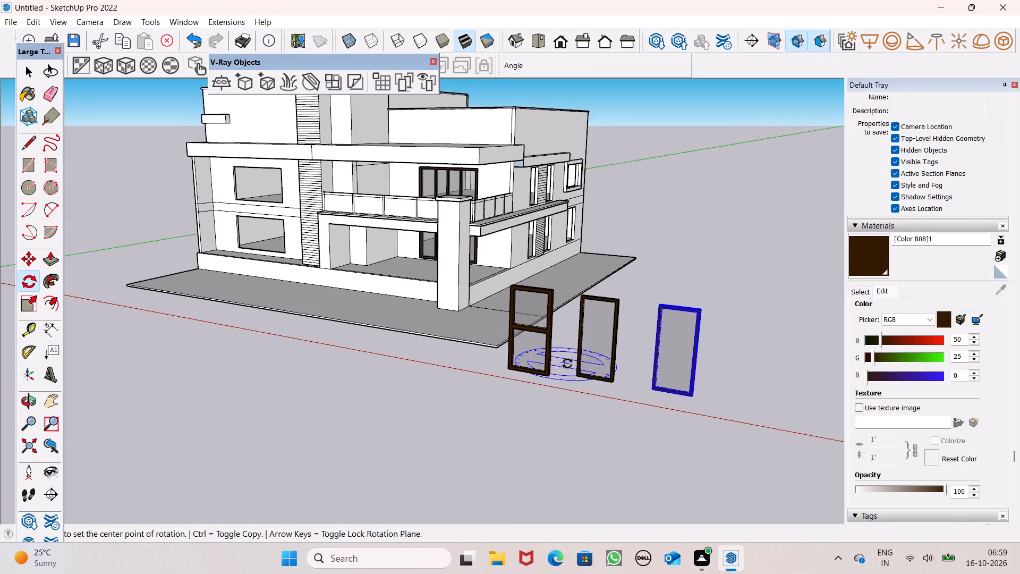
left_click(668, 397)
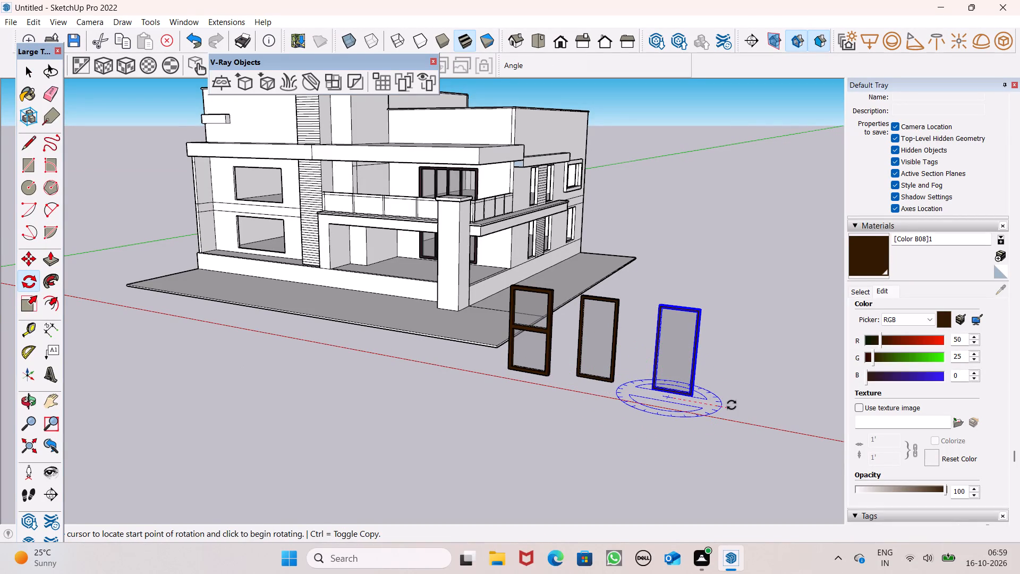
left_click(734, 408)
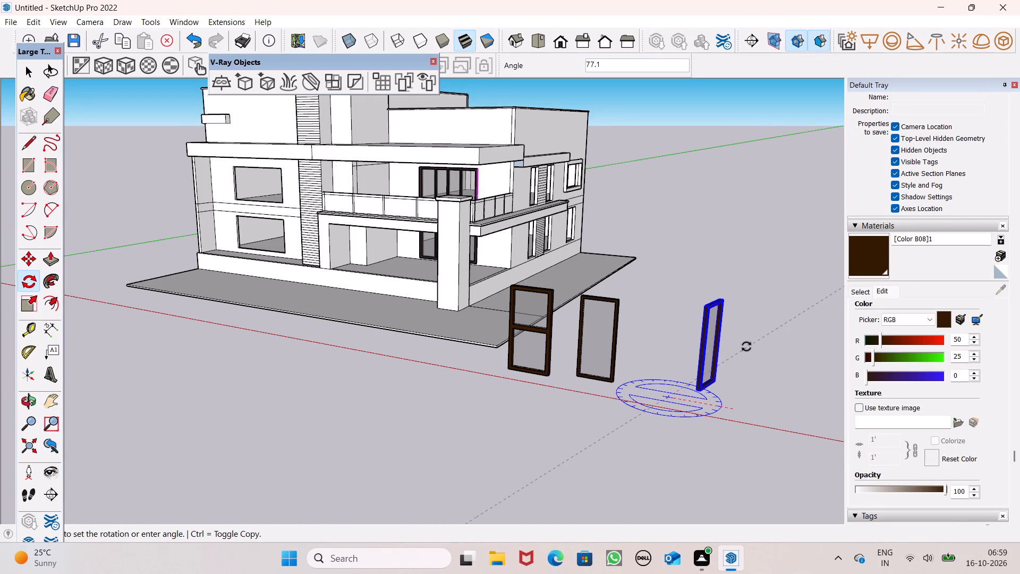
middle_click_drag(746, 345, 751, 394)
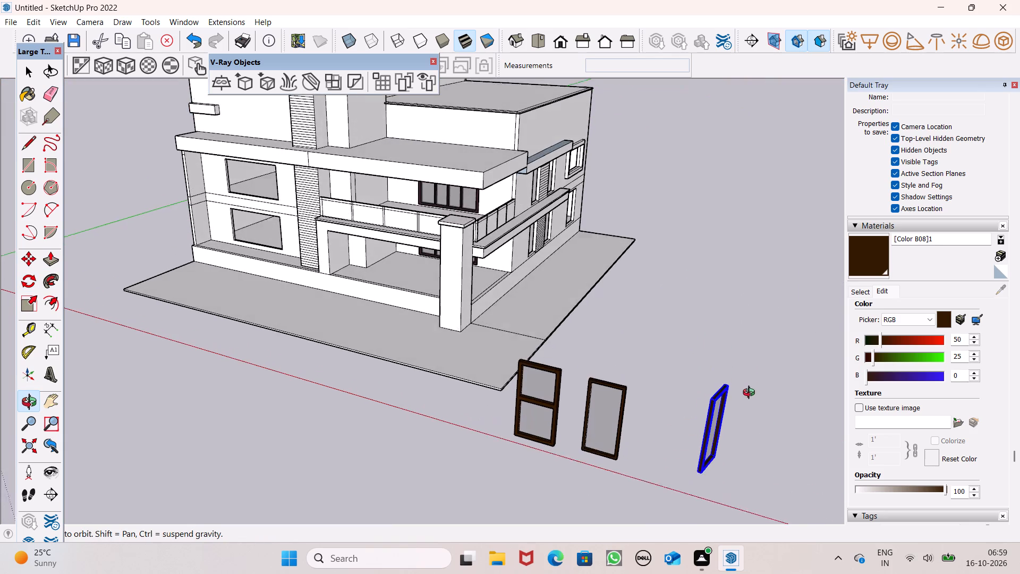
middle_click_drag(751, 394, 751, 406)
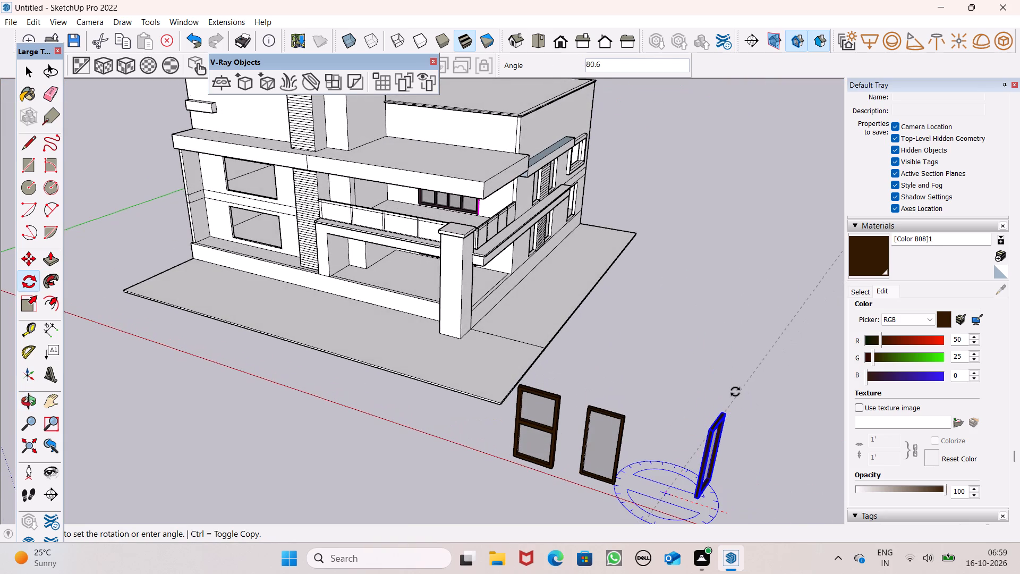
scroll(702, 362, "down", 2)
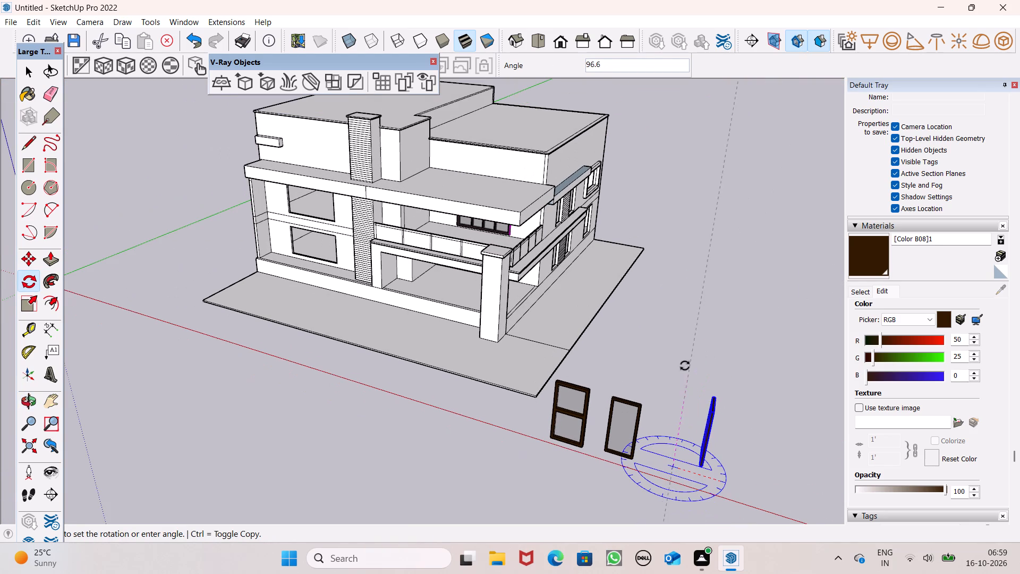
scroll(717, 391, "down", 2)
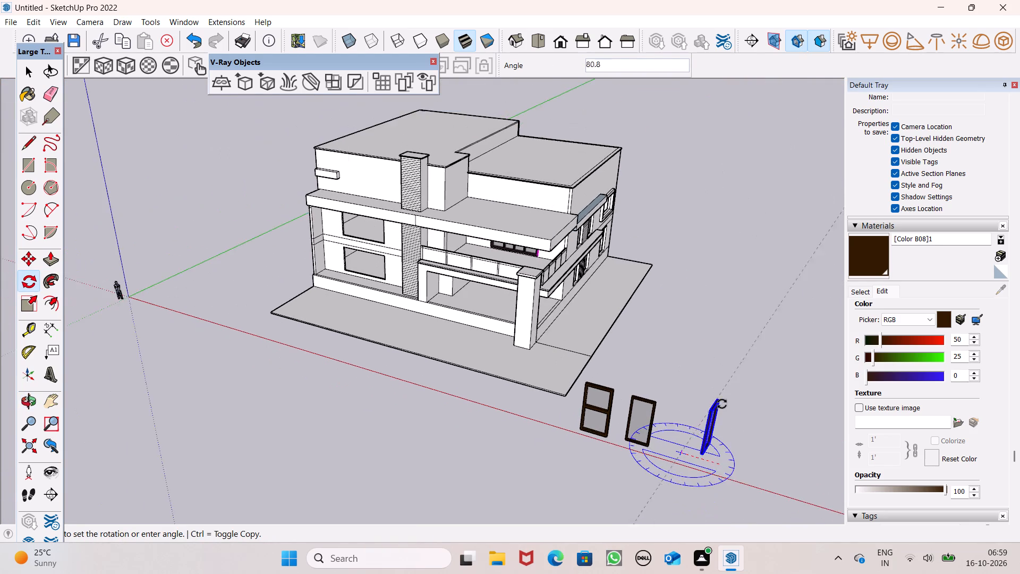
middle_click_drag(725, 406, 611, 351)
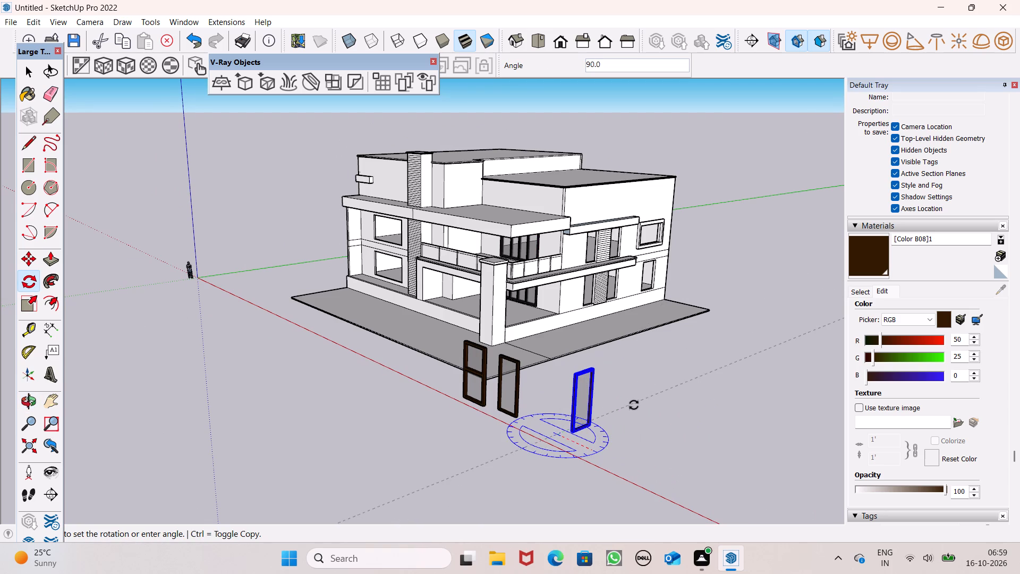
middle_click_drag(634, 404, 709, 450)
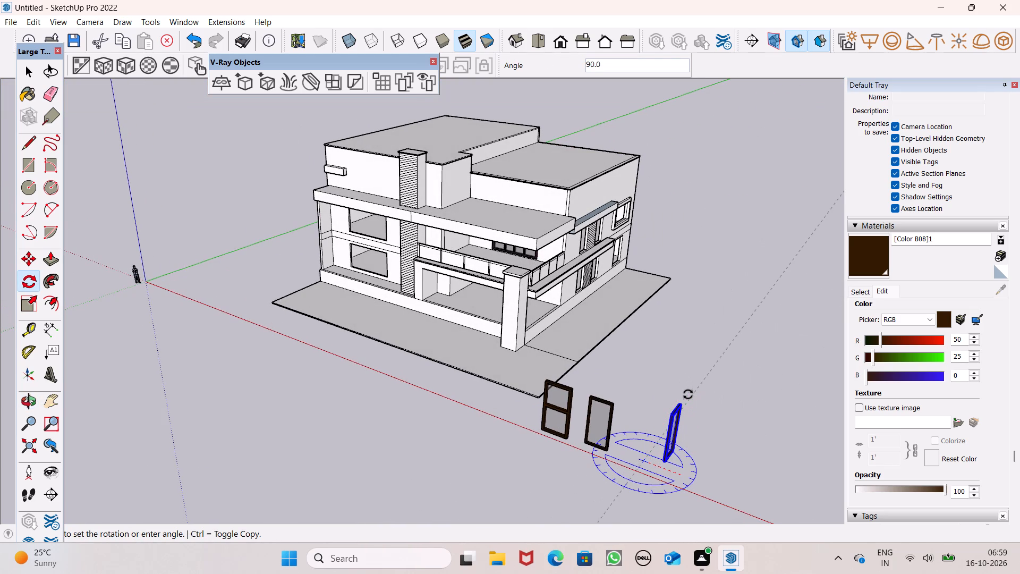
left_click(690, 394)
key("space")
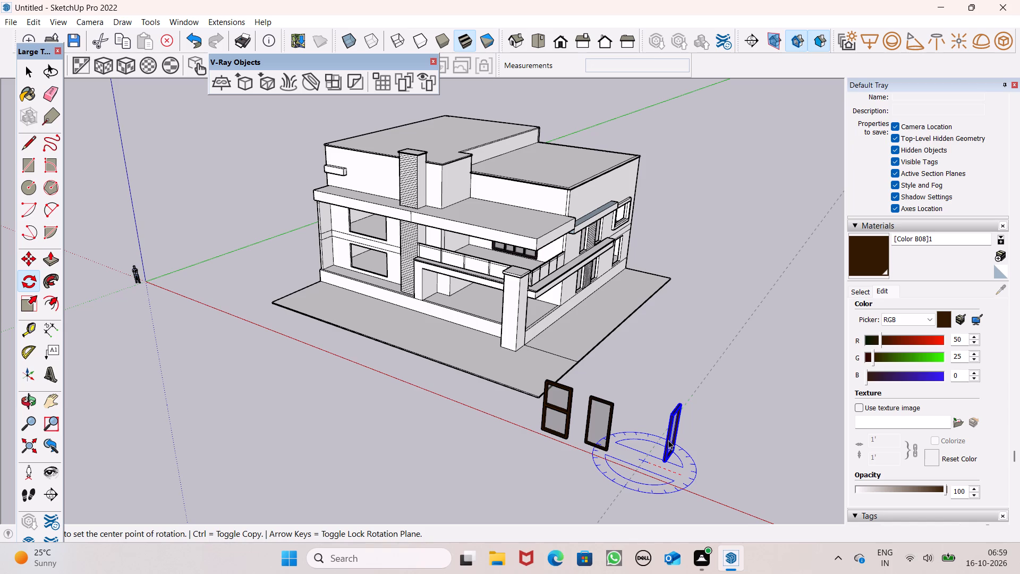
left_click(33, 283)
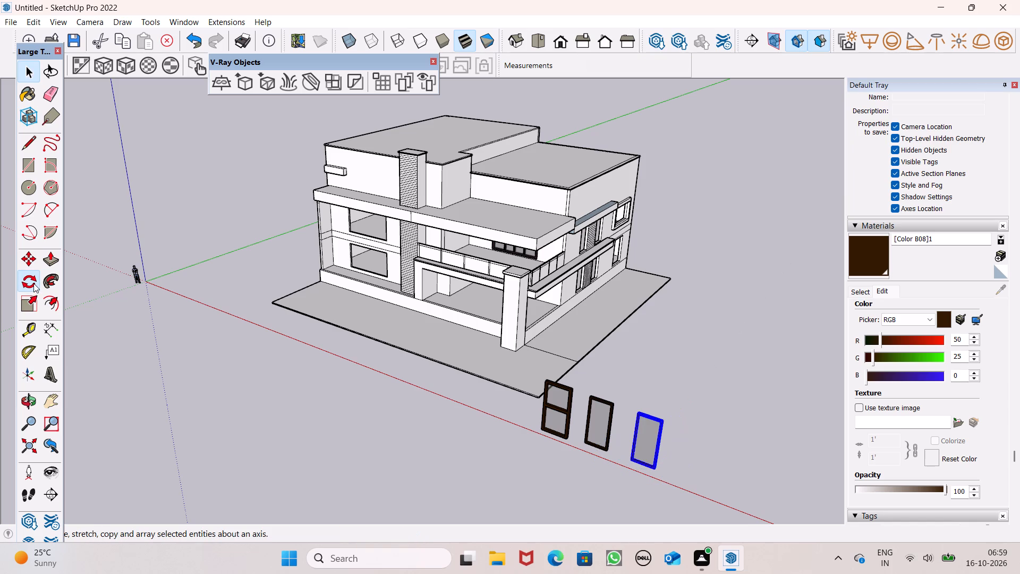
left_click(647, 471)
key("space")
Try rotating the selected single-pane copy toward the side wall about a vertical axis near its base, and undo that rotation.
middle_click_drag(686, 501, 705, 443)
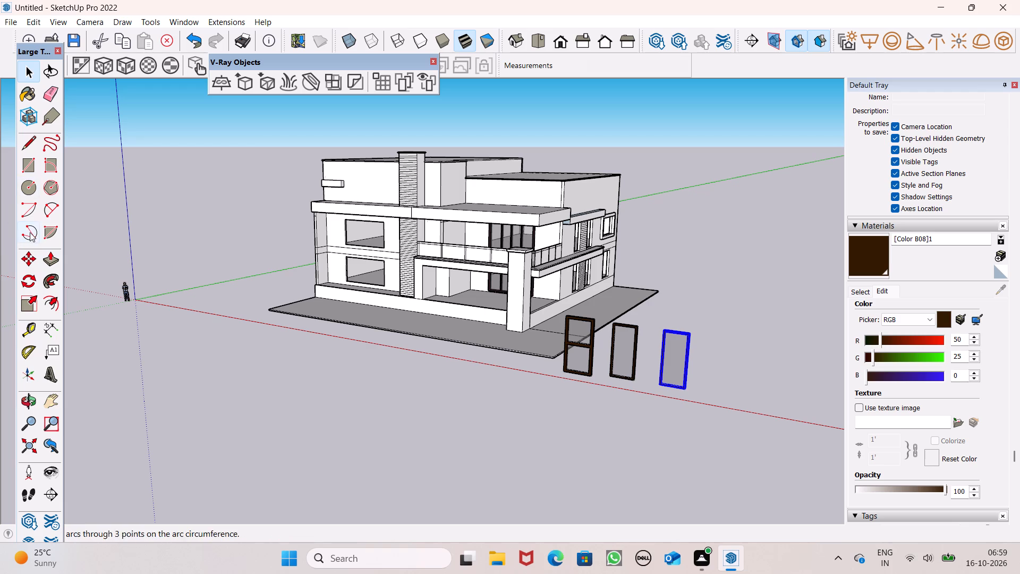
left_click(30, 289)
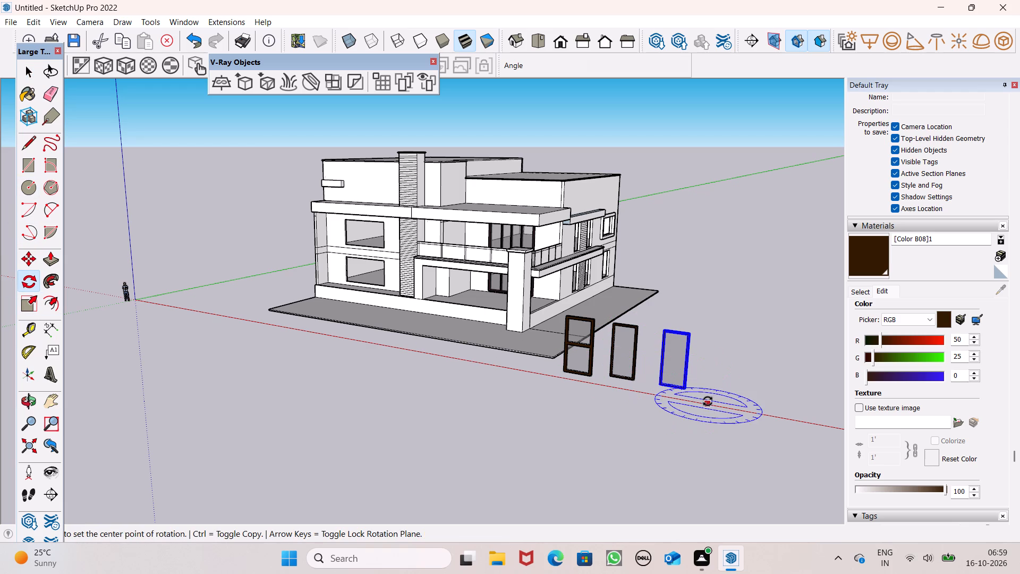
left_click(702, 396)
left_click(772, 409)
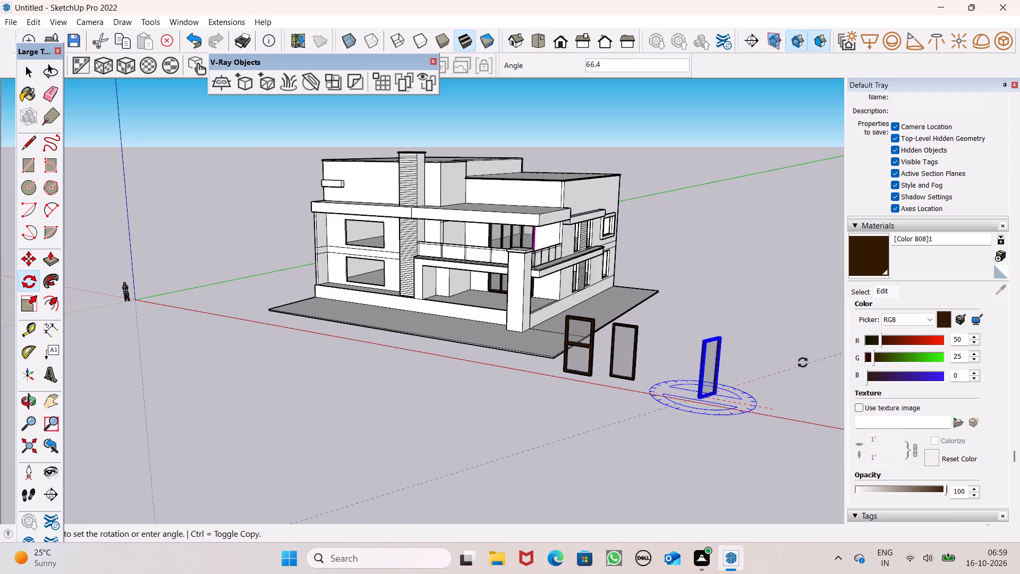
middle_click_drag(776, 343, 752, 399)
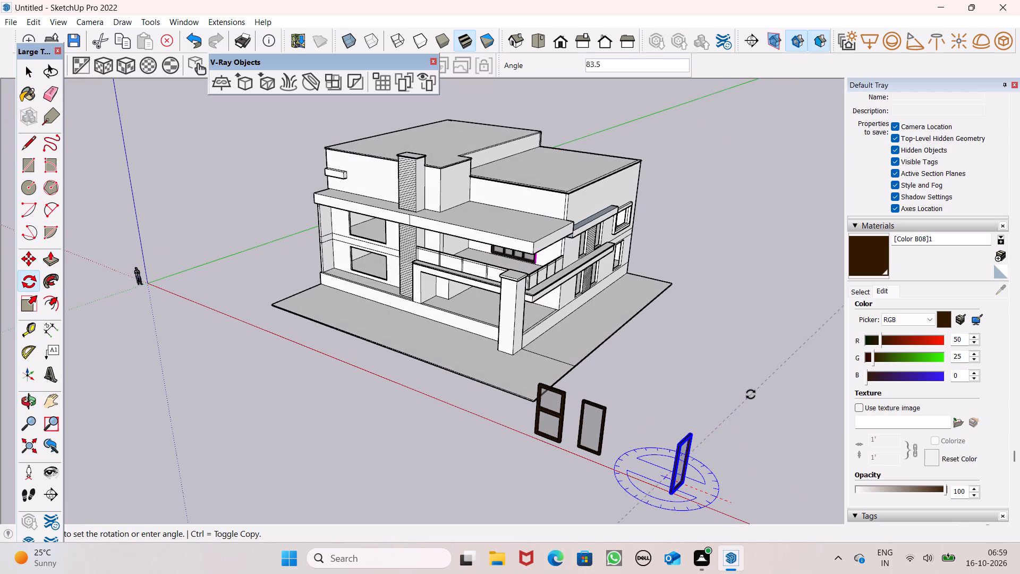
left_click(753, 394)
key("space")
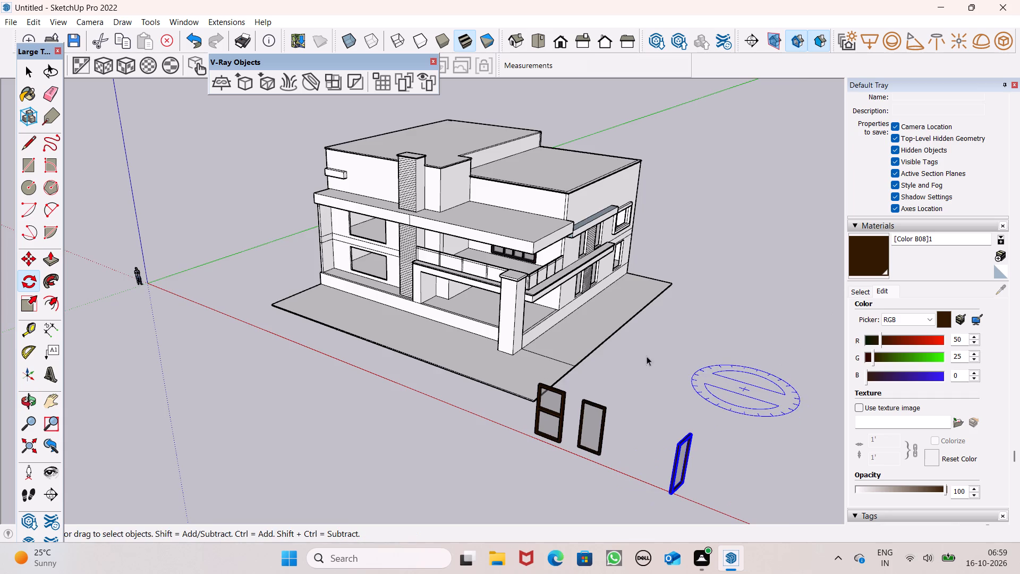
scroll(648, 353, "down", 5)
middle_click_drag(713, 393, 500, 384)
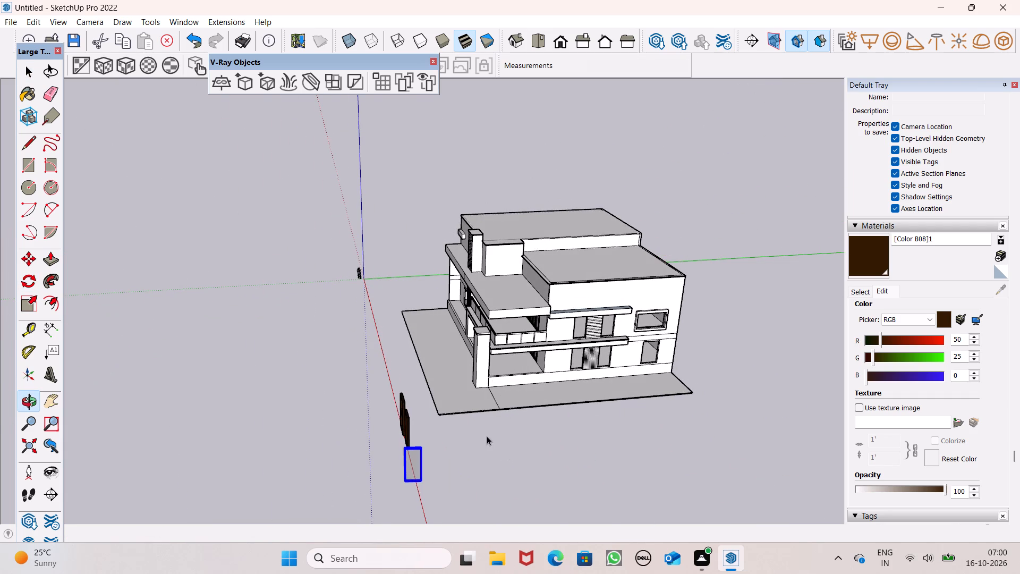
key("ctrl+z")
Rotate the selected single-pane frame 90° about a vertical axis at its base so it is parallel to the side wall.
scroll(528, 441, "down", 3)
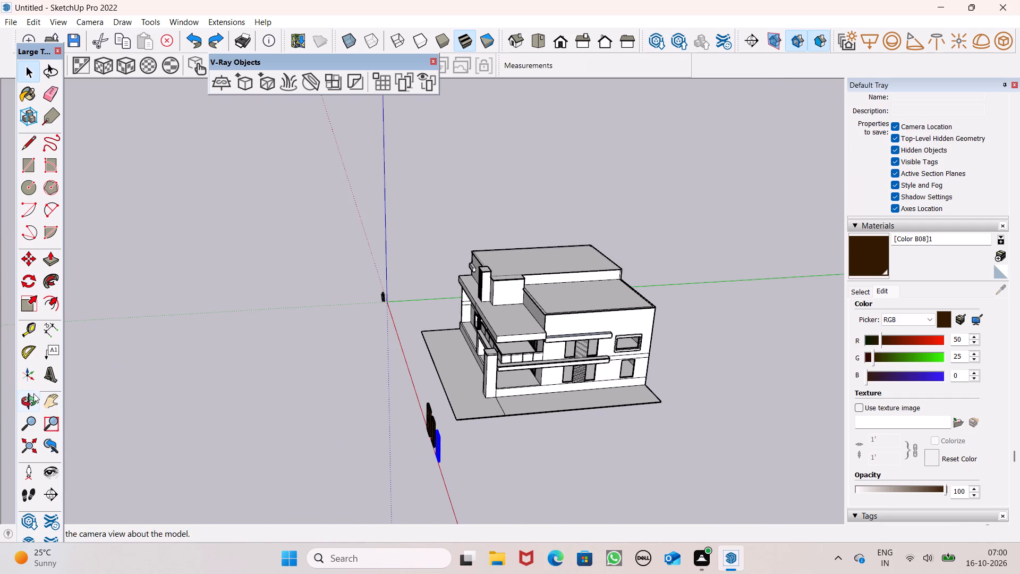
left_click(32, 278)
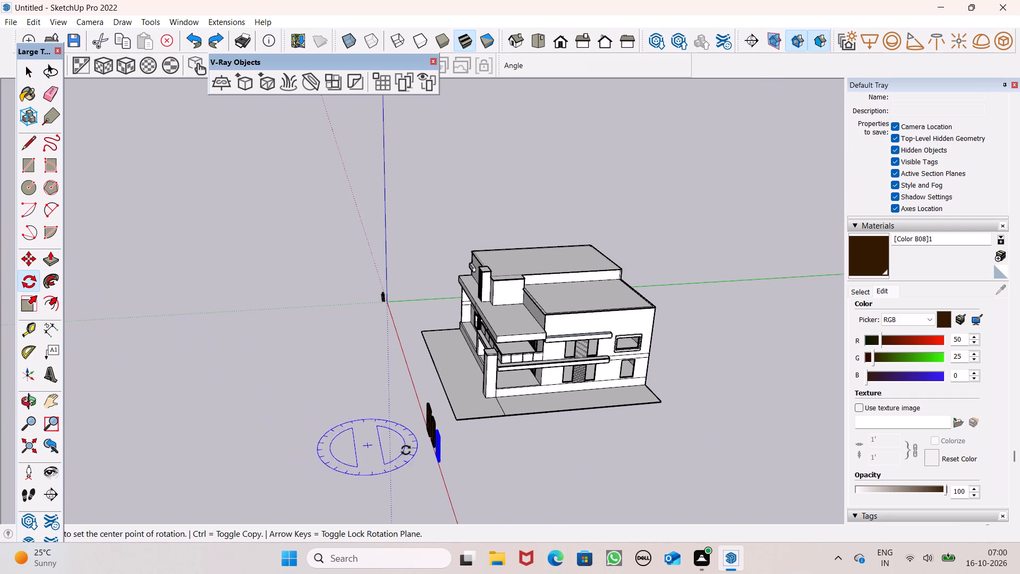
scroll(413, 451, "up", 6)
scroll(506, 520, "up", 8)
left_click(424, 426)
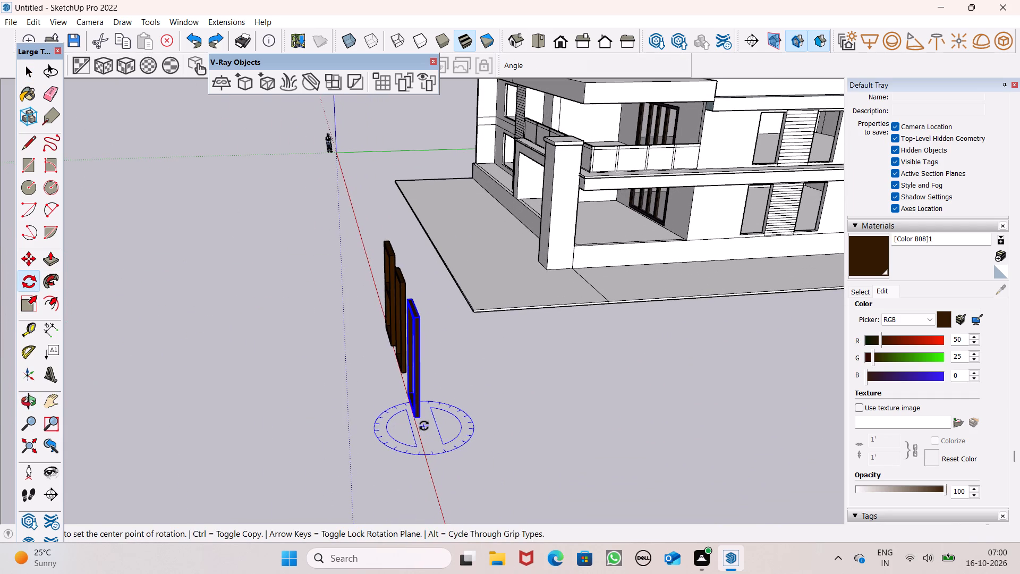
left_click(446, 492)
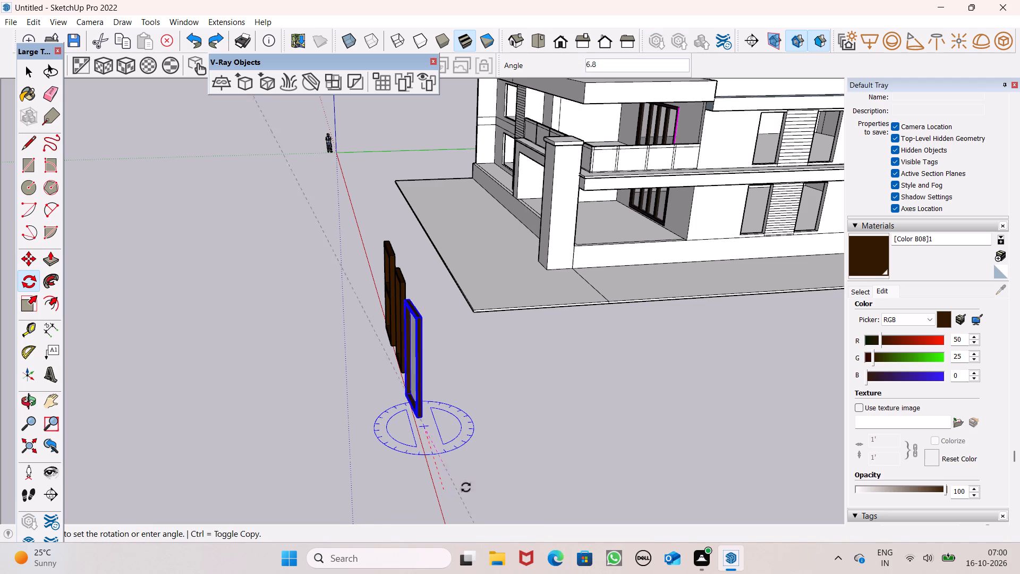
left_click(548, 409)
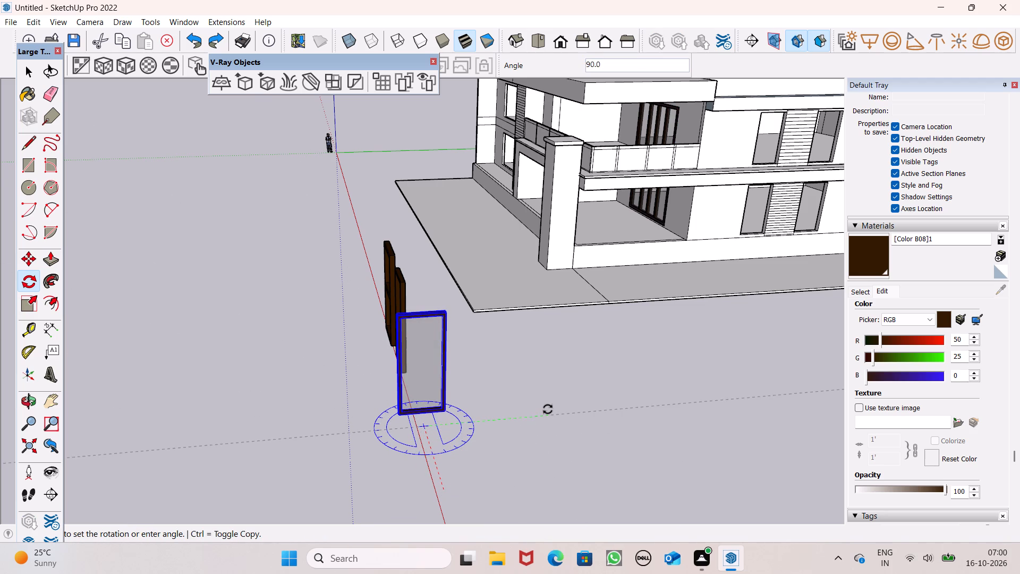
key("space")
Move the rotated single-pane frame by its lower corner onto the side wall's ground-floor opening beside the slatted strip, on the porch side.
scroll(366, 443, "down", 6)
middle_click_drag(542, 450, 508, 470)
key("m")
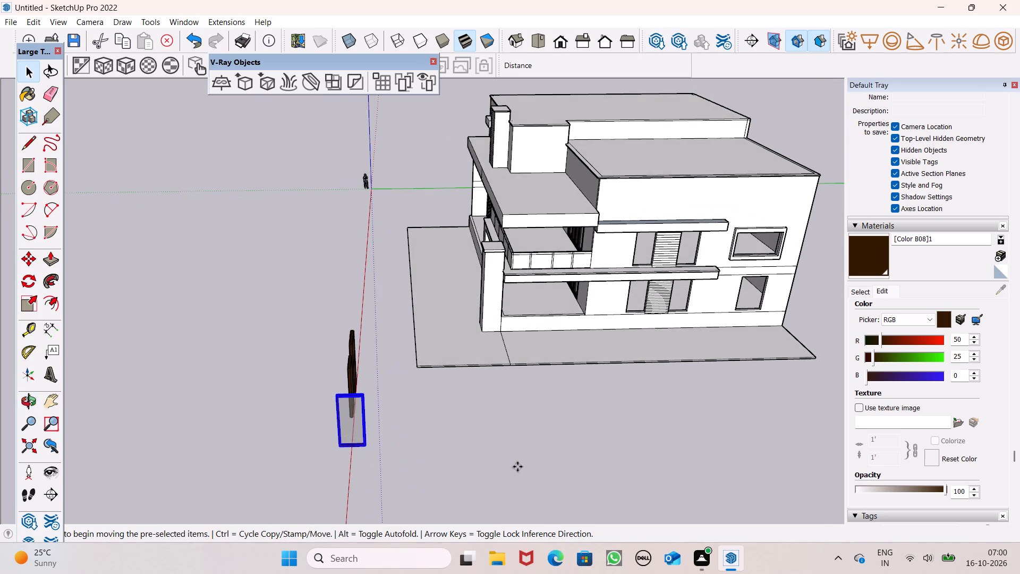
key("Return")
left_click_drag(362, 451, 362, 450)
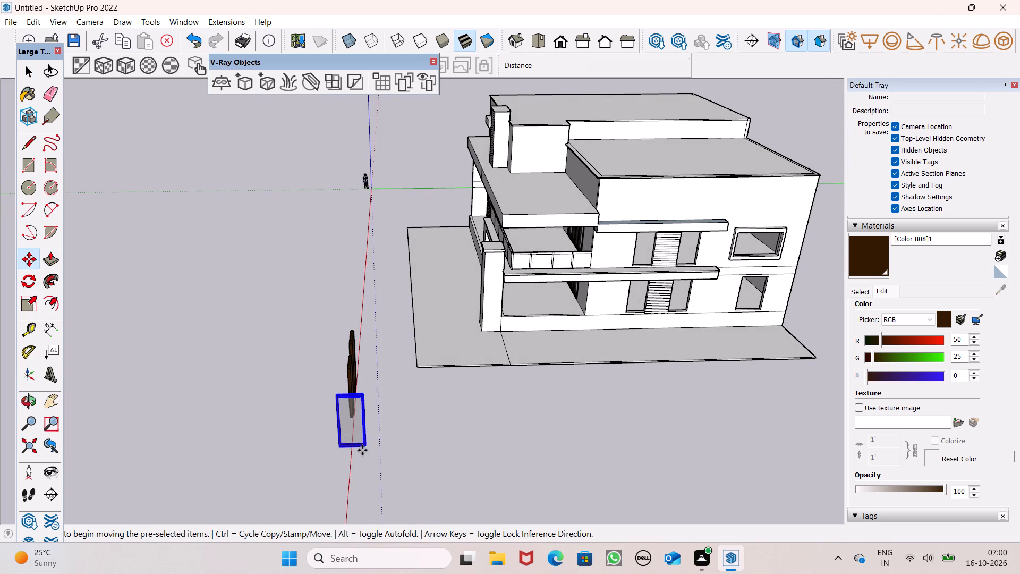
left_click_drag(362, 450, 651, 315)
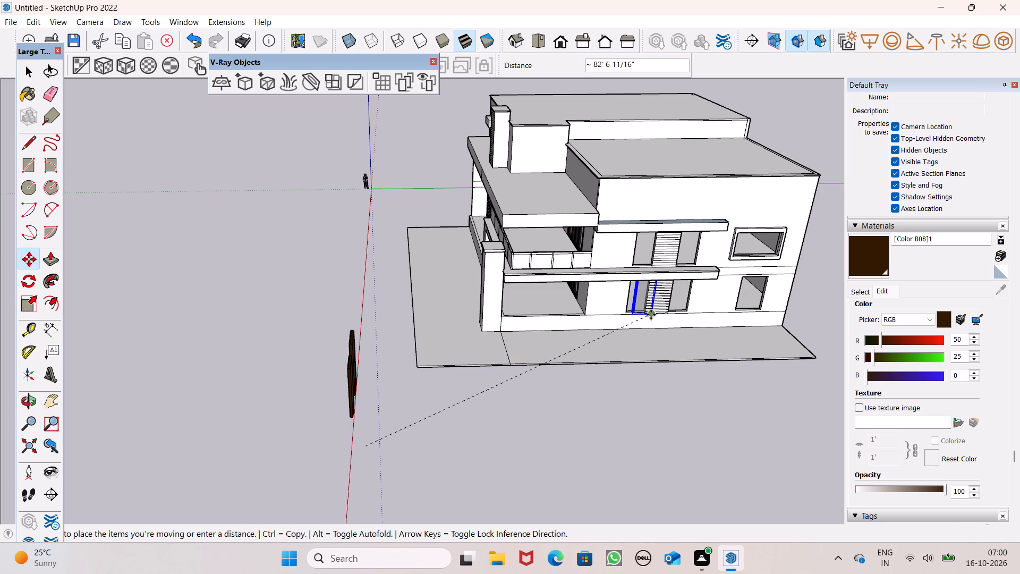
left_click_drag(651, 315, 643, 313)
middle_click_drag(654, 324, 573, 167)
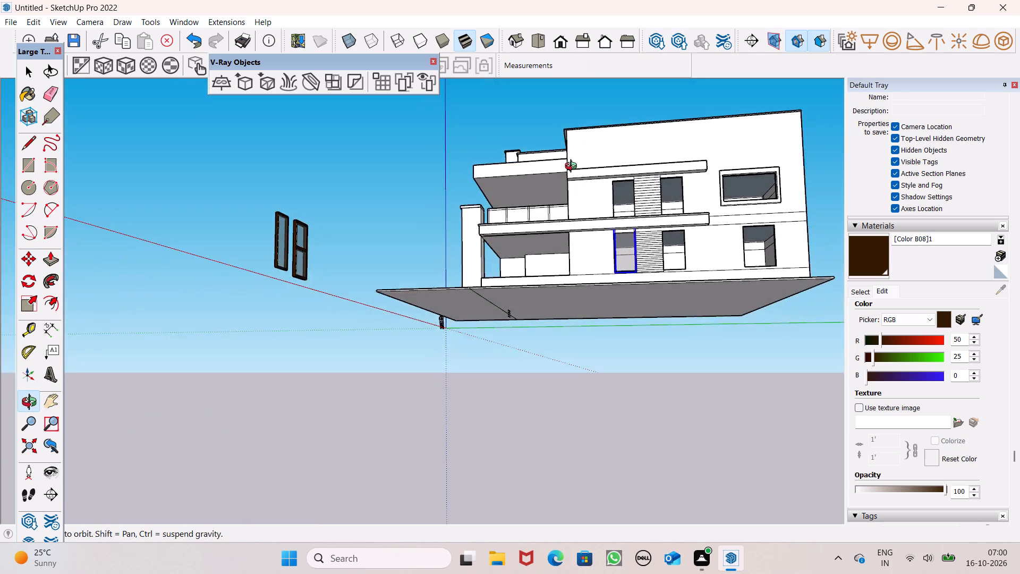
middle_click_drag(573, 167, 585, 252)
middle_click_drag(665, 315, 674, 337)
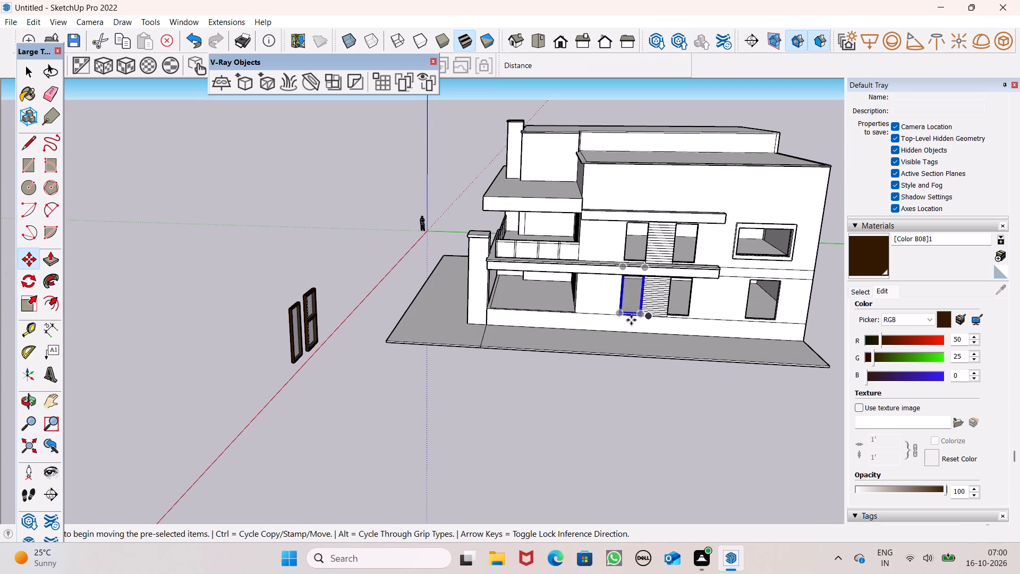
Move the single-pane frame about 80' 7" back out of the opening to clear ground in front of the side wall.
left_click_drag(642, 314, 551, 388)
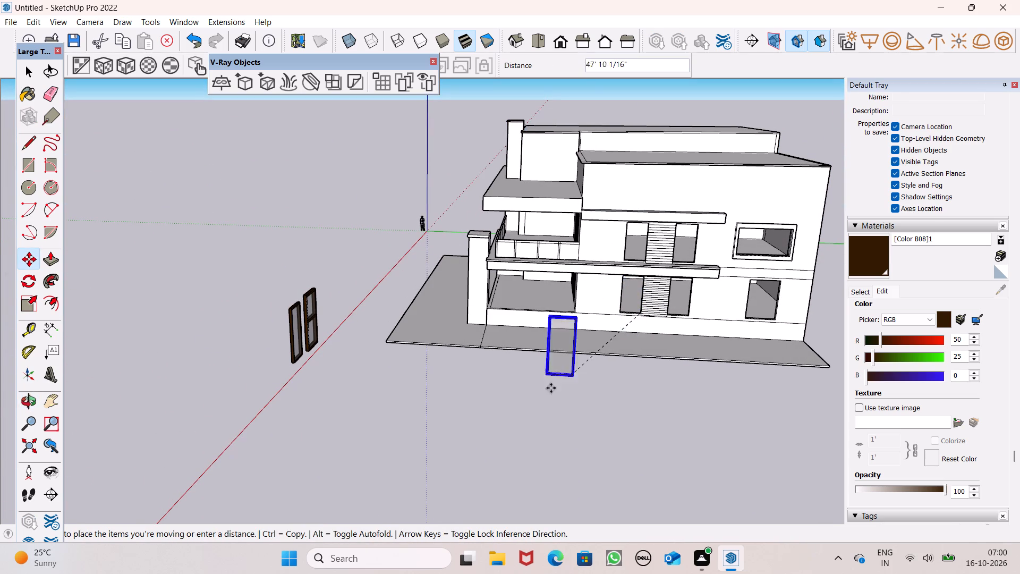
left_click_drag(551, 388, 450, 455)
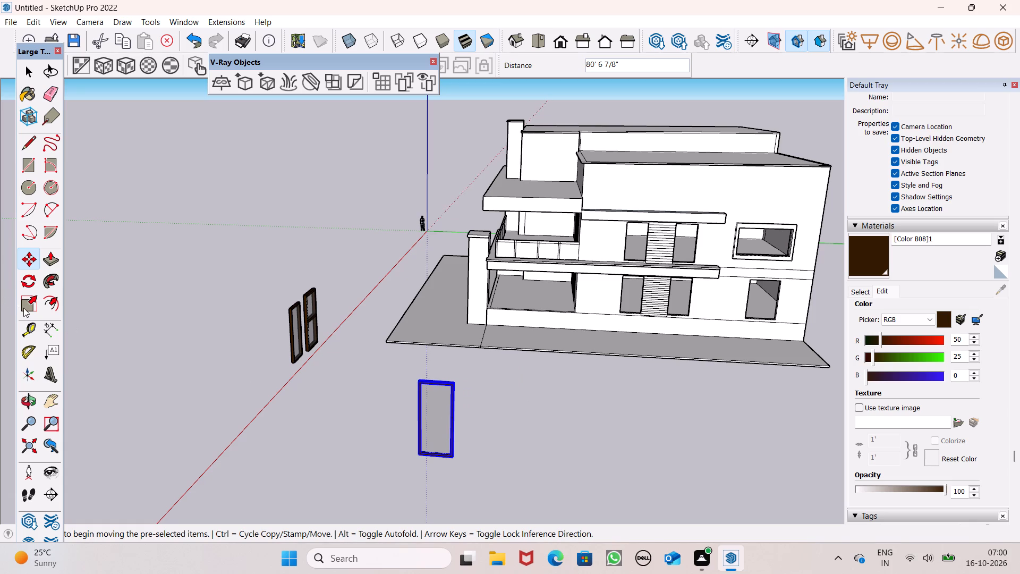
Scale the single-pane frame down uniformly from its upper corner toward the opposite lower corner and deselect it.
left_click(24, 308)
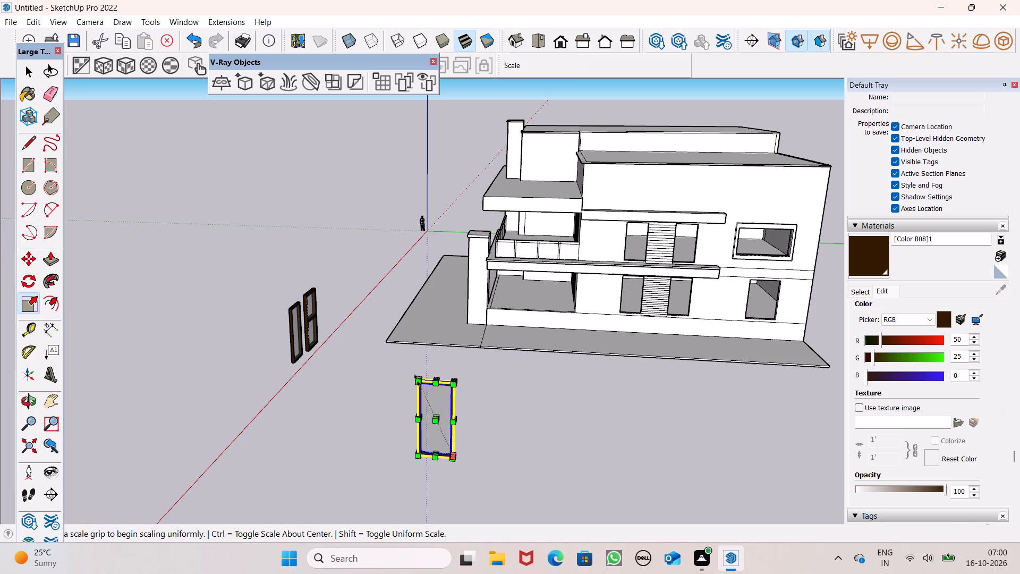
left_click_drag(419, 382, 426, 413)
key("space")
left_click(393, 387)
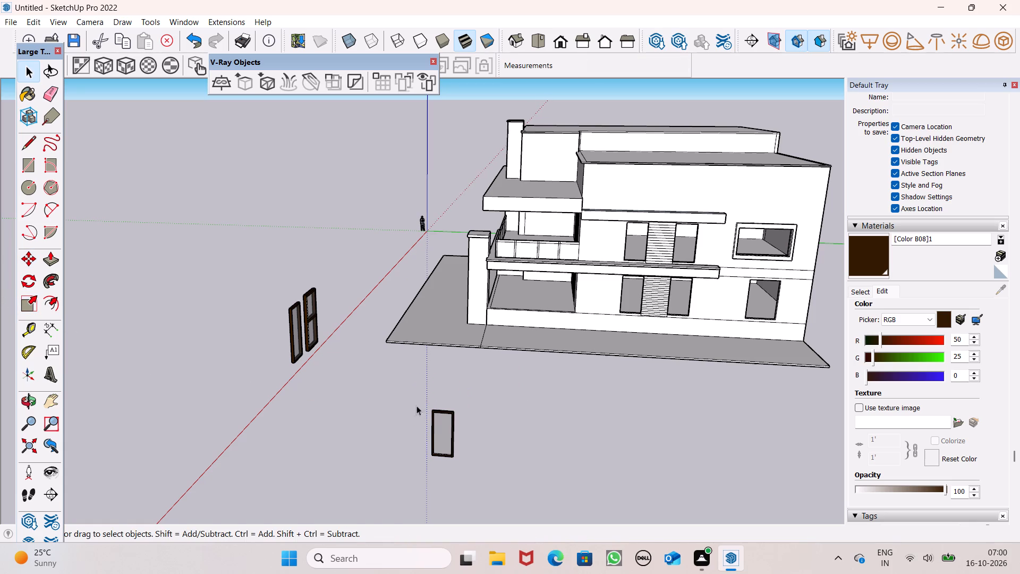
Move the reduced single-pane frame by its lower corner into the side wall's ground-floor opening, against the edge of the slatted strip.
left_click(441, 429)
key("m")
key("Return")
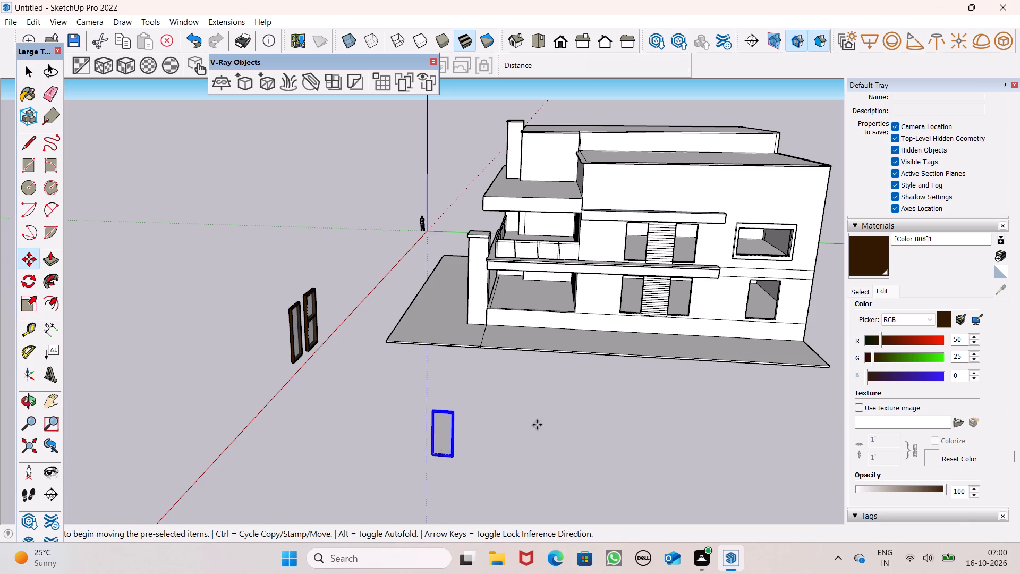
scroll(608, 416, "up", 2)
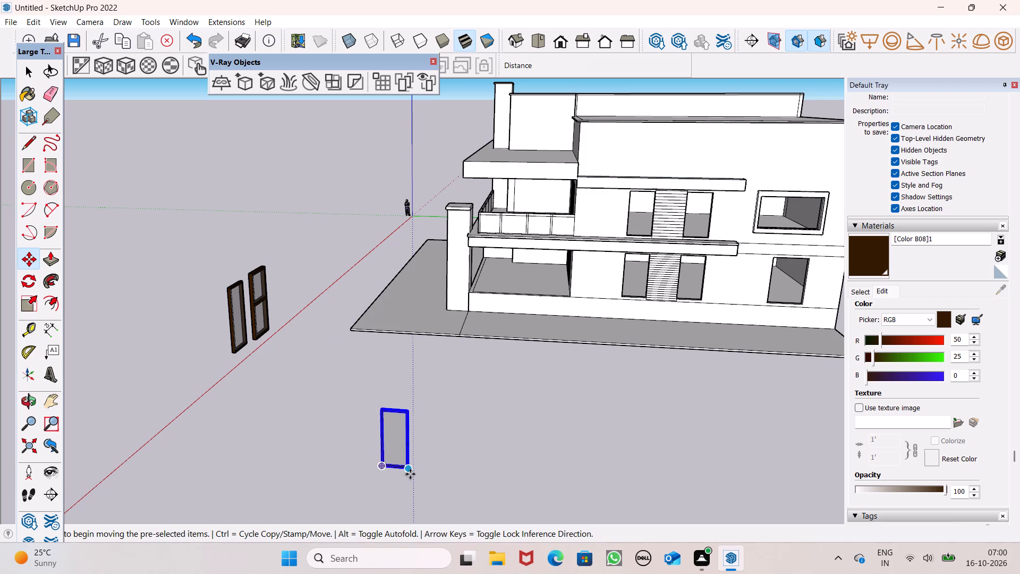
left_click_drag(410, 474, 649, 296)
scroll(637, 261, "up", 8)
scroll(679, 335, "up", 3)
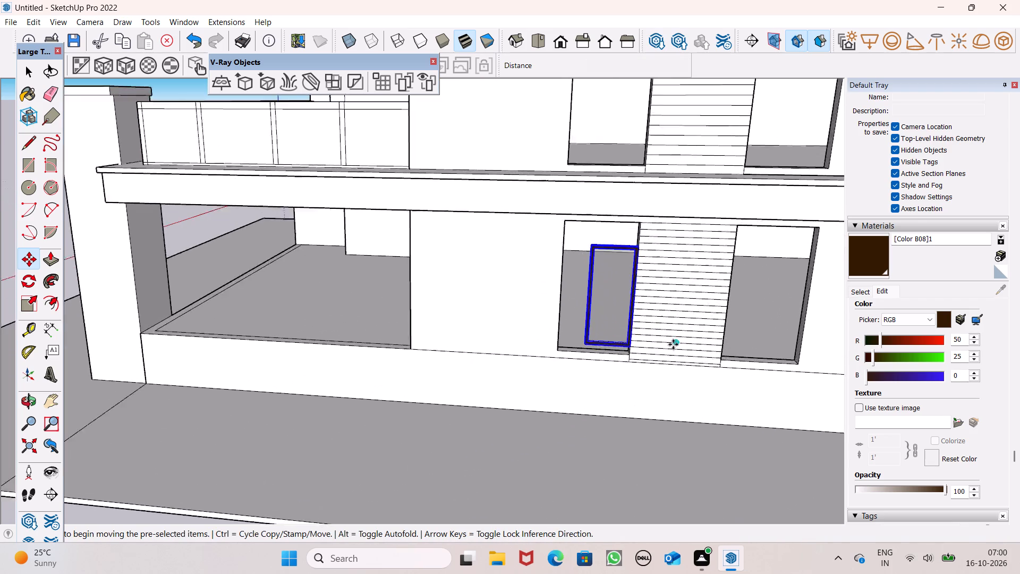
Move the single-pane frame by its lower corner onto the ground-floor opening's bottom corner beside the slatted strip.
scroll(673, 344, "up", 4)
left_click_drag(612, 347, 609, 362)
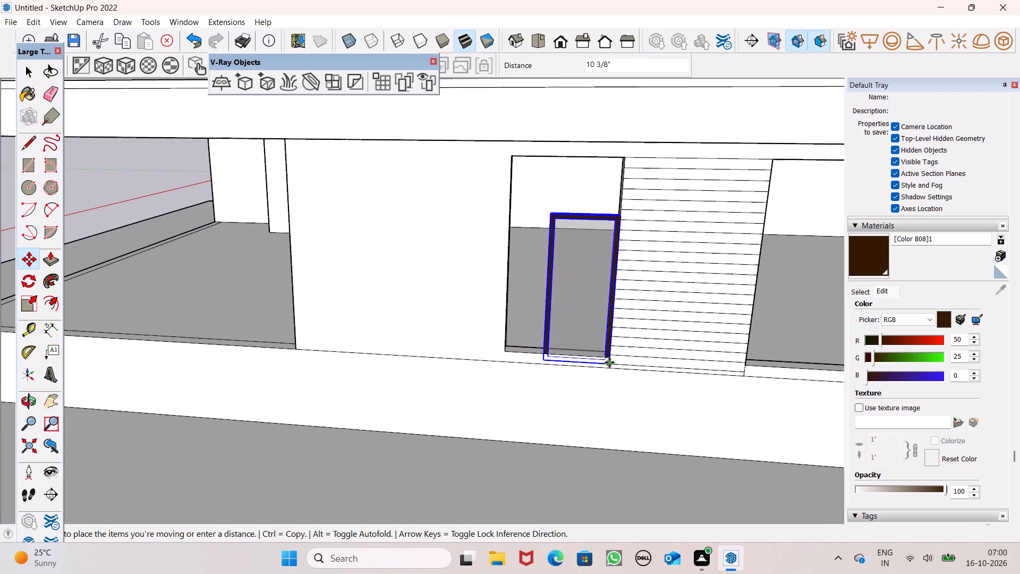
left_click_drag(609, 362, 607, 360)
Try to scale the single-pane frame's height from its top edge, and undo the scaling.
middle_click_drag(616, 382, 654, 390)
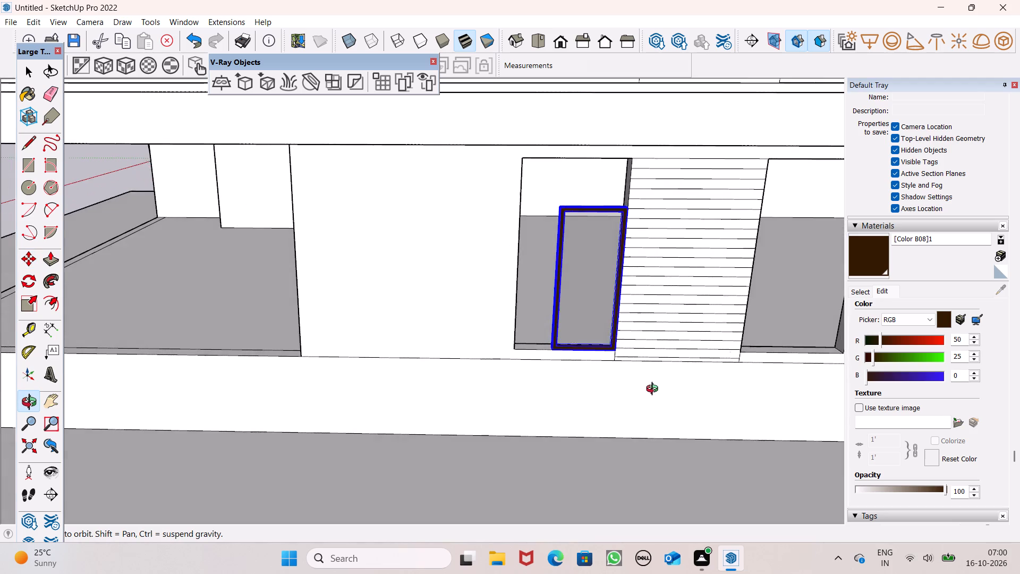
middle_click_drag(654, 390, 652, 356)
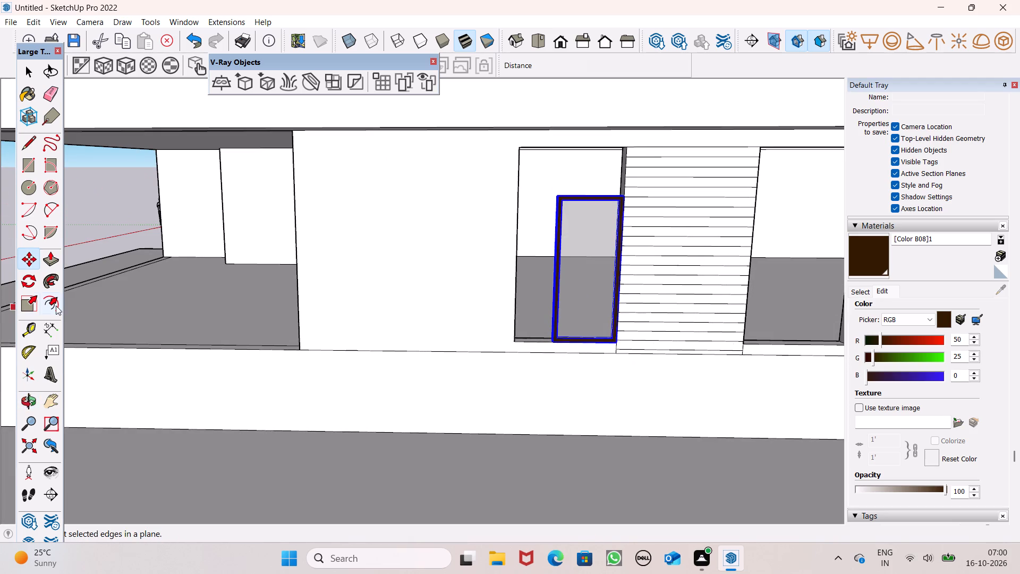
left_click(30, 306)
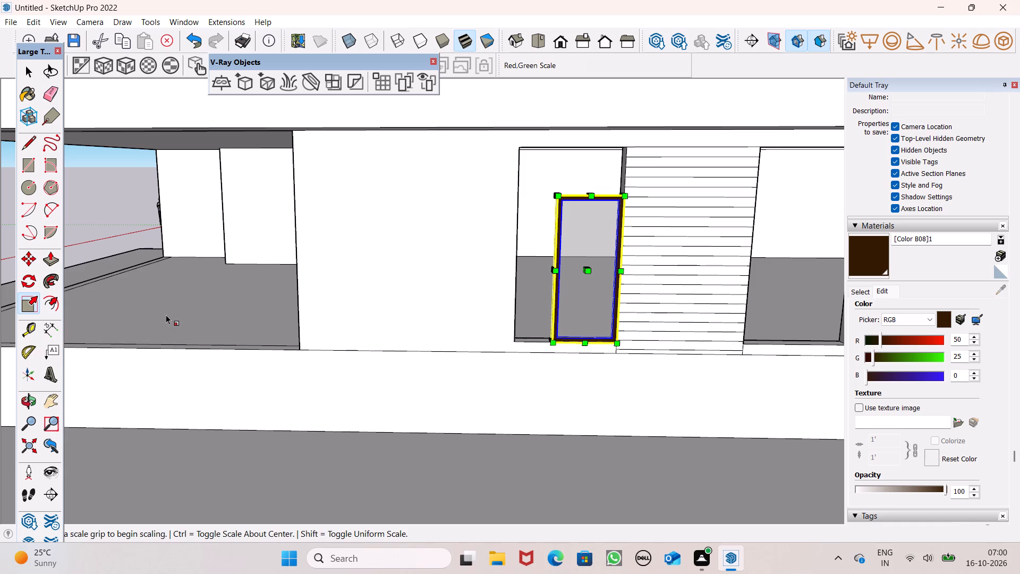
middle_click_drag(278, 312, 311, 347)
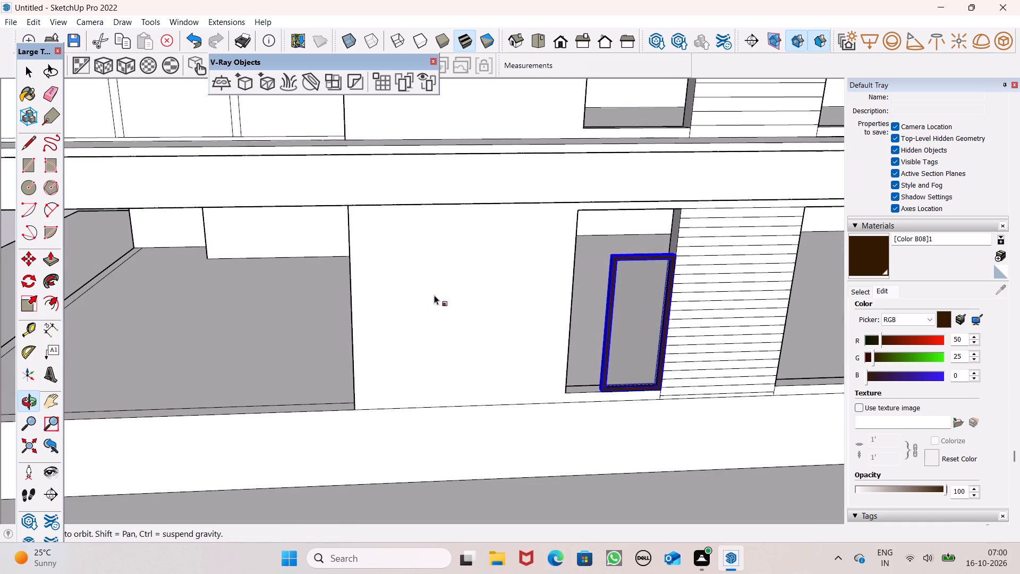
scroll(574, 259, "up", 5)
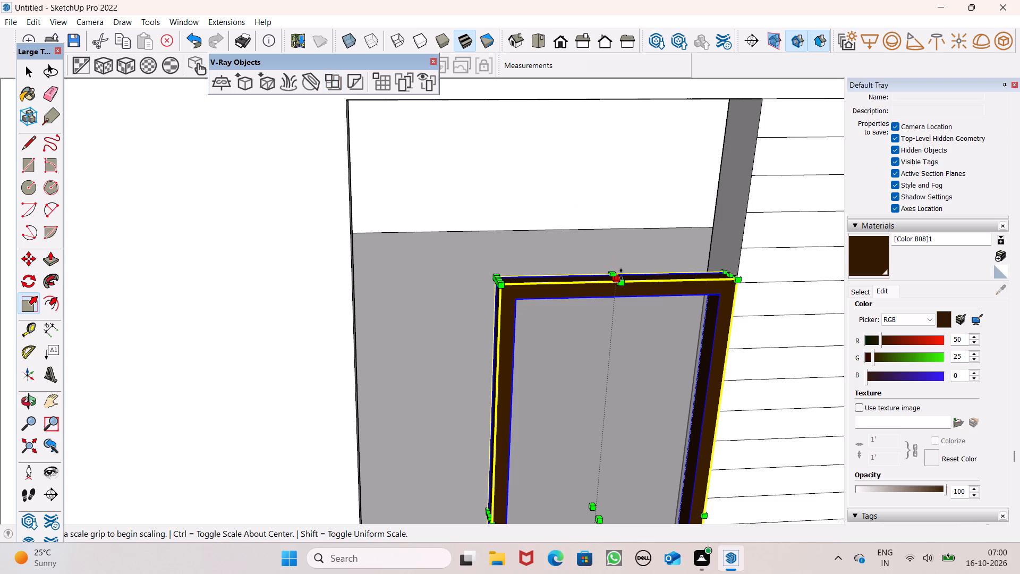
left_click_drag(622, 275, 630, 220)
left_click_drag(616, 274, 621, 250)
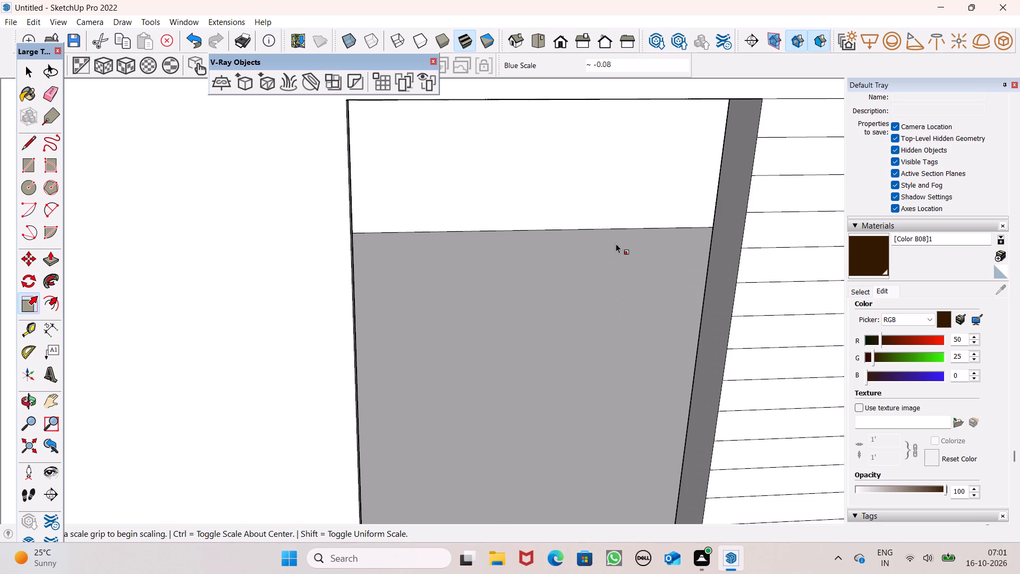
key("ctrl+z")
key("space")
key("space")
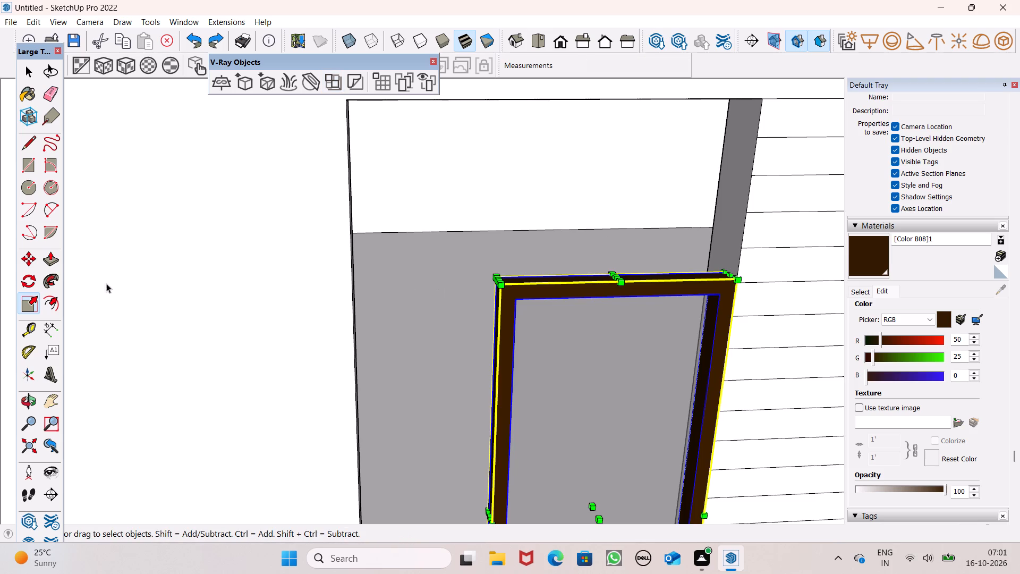
Scale the single-pane frame's height by about 1.30 so its top meets the head of the opening.
left_click(30, 315)
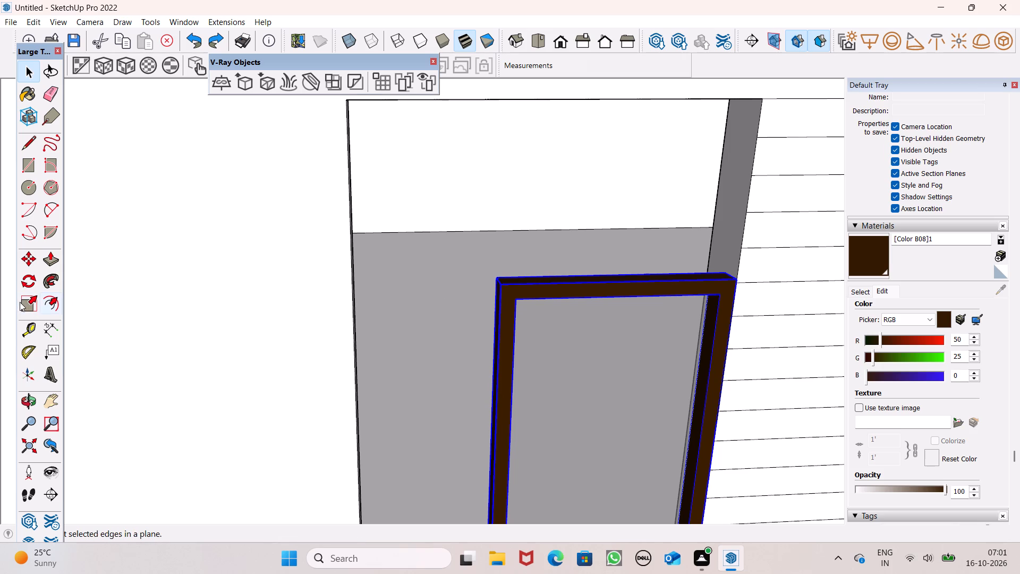
left_click(31, 305)
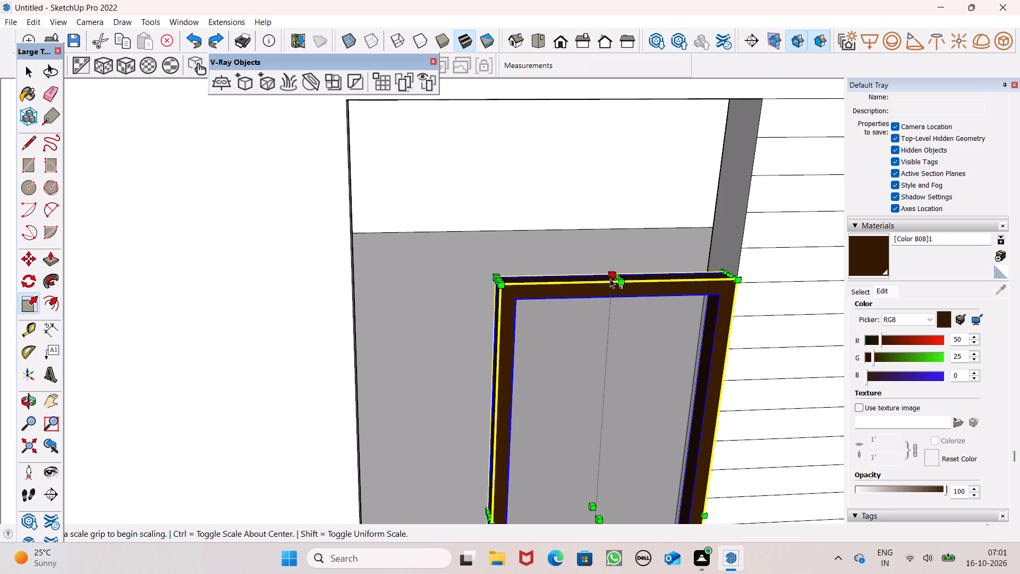
left_click_drag(611, 276, 602, 106)
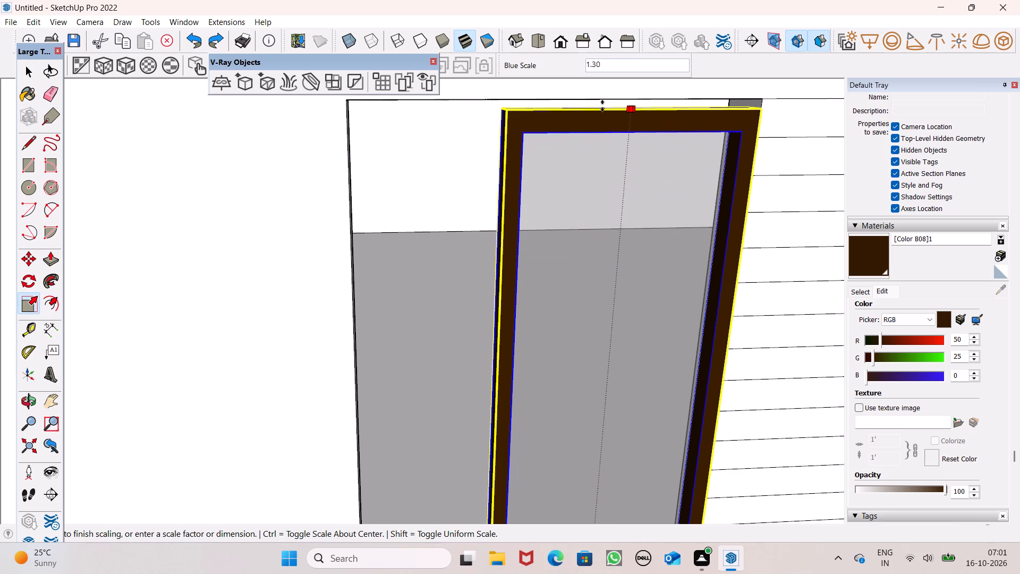
left_click_drag(602, 106, 601, 101)
scroll(540, 159, "down", 3)
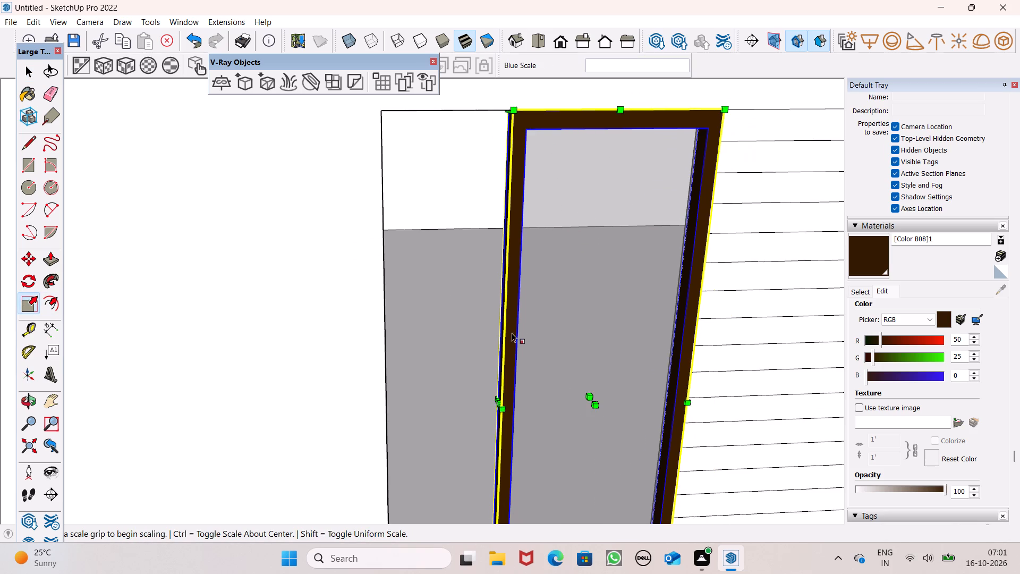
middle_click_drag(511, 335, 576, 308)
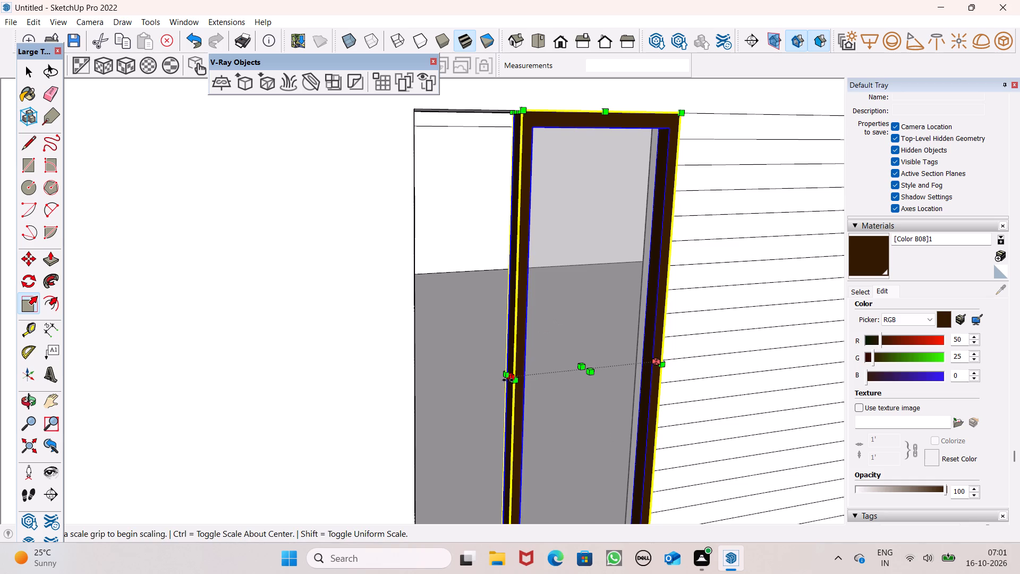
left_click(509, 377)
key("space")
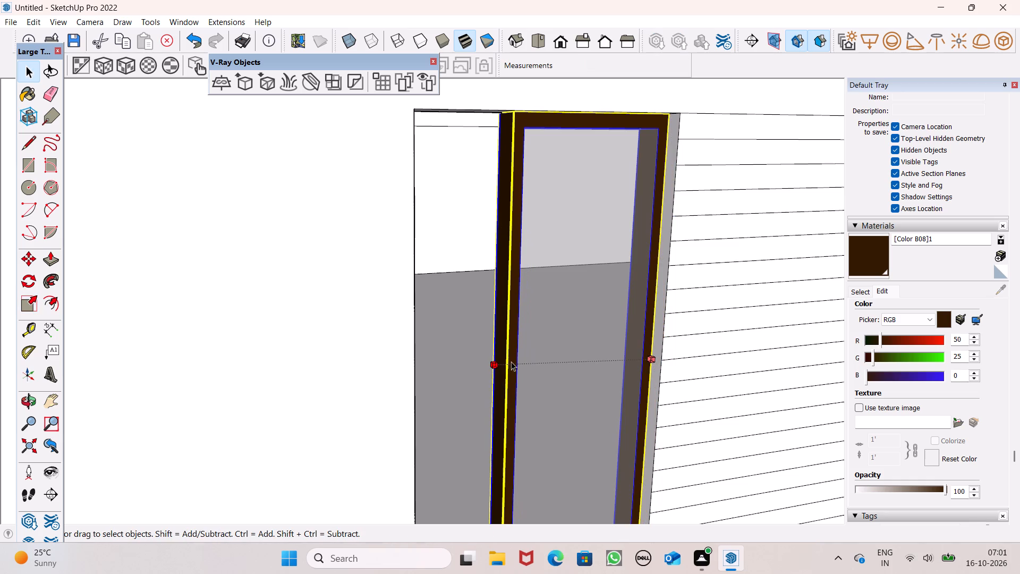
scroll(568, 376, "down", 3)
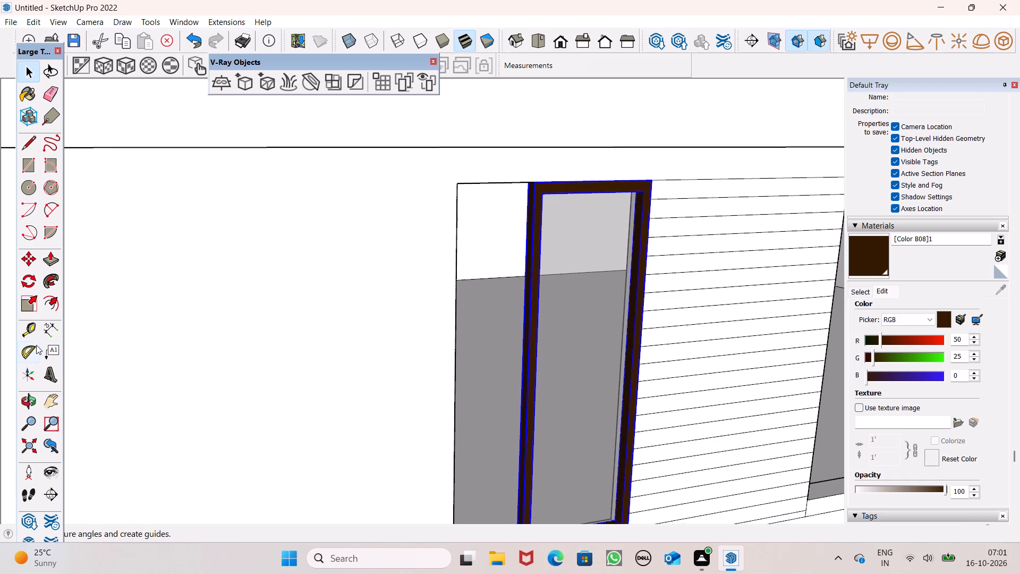
Scale the single-pane frame's width by about 1.61 so it reaches the opening's jamb on the porch side.
left_click(25, 313)
middle_click_drag(372, 442, 446, 395)
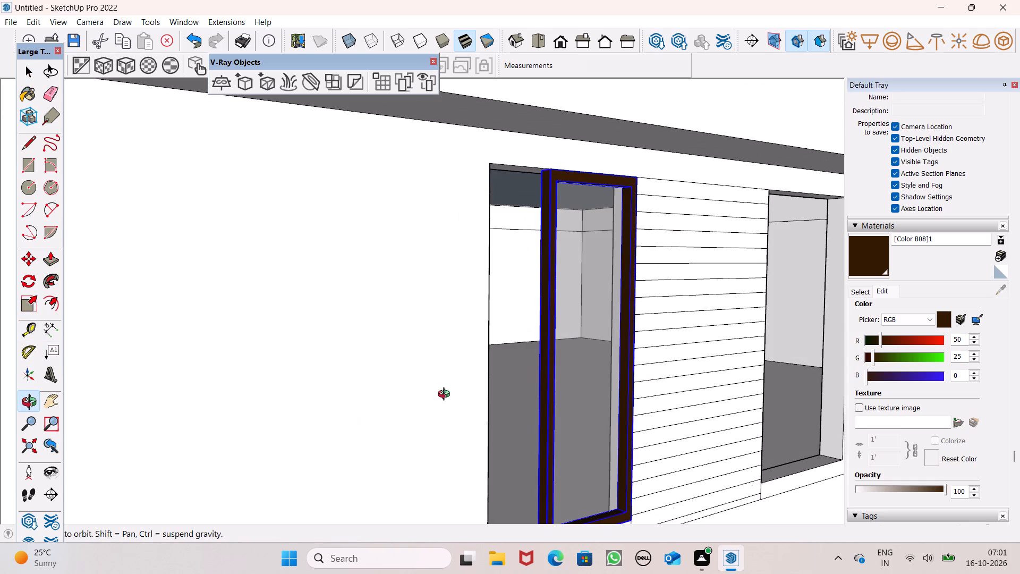
middle_click_drag(446, 395, 448, 395)
scroll(548, 345, "down", 5)
scroll(556, 447, "up", 7)
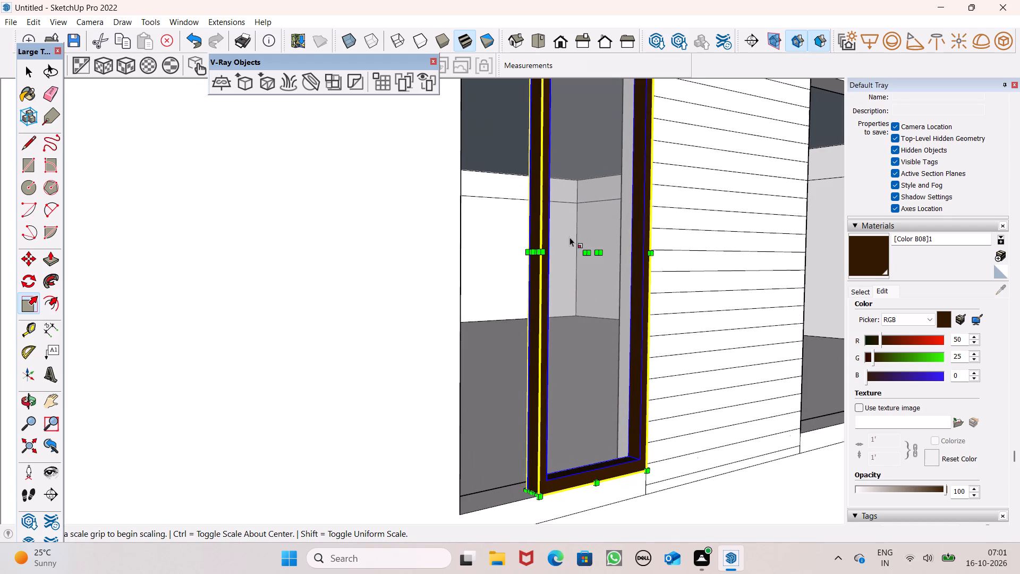
left_click_drag(532, 250, 521, 255)
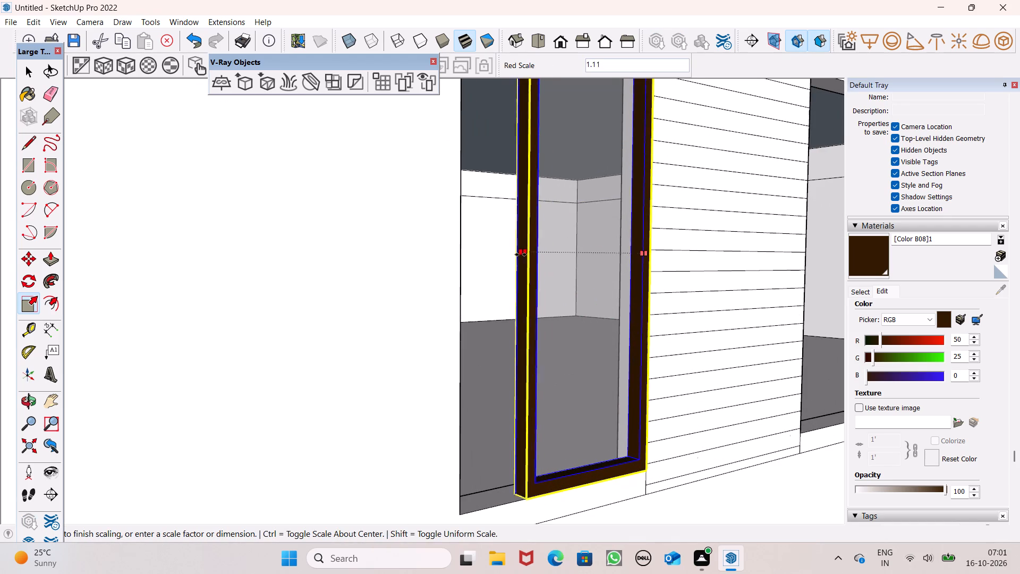
left_click_drag(521, 255, 461, 276)
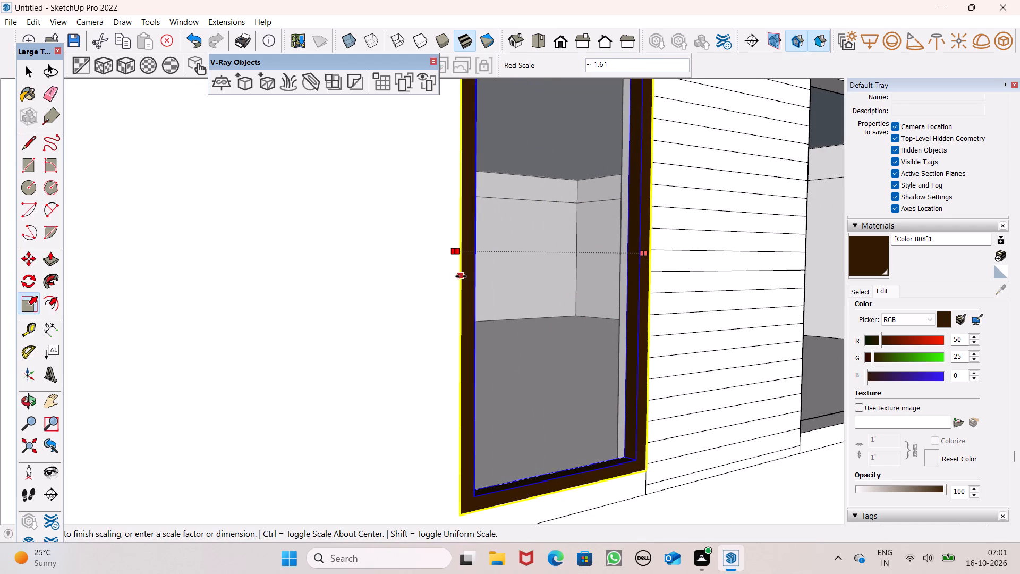
left_click_drag(461, 276, 461, 277)
scroll(438, 231, "down", 7)
scroll(402, 303, "down", 7)
key("space")
key("space")
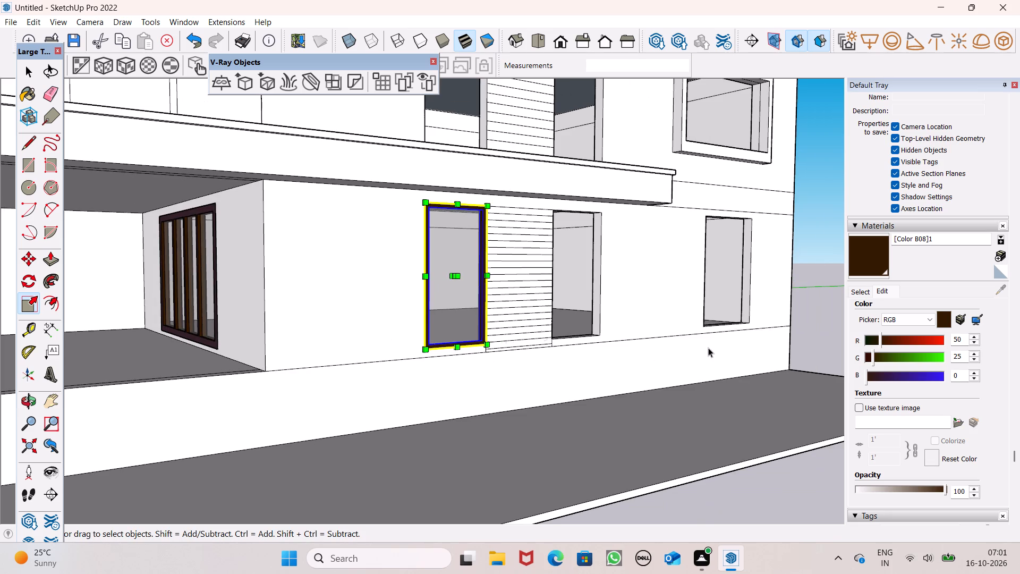
Copy the fitted frame by its lower corner into the matching ground-floor opening across the slatted strip, and deselect it.
scroll(380, 297, "down", 6)
middle_click_drag(387, 320, 183, 351)
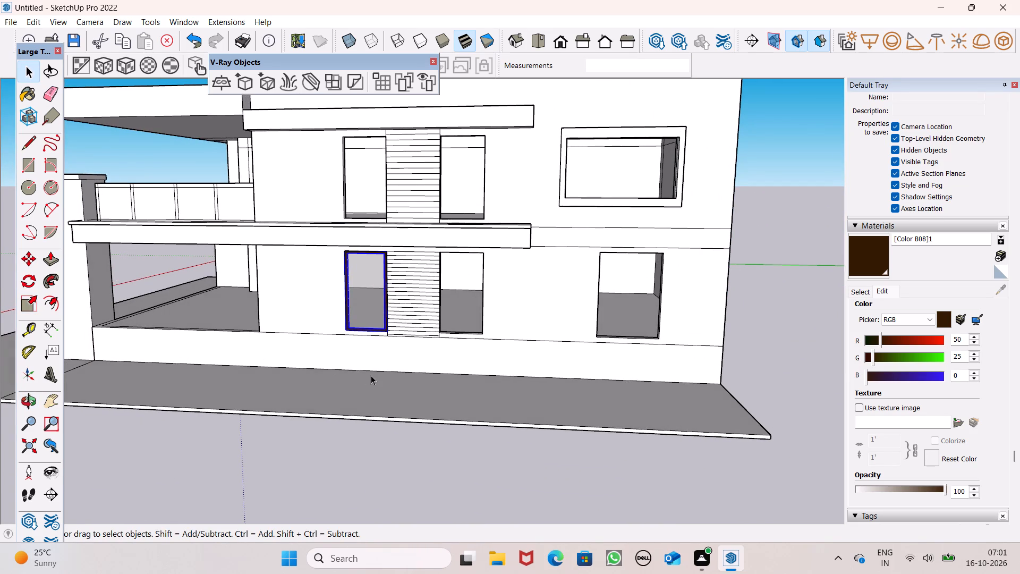
key("m")
key("Return")
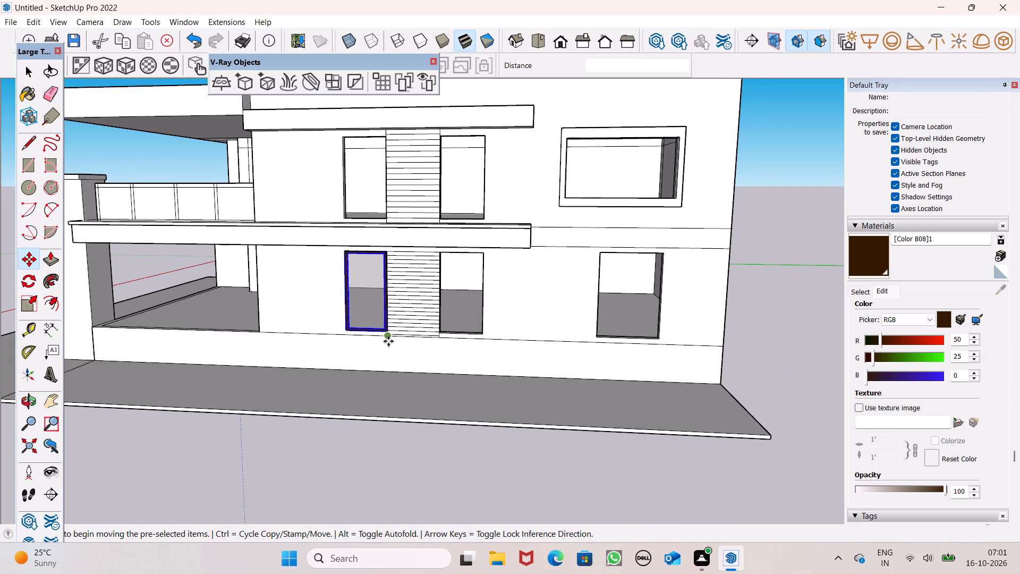
left_click_drag(386, 332, 472, 333)
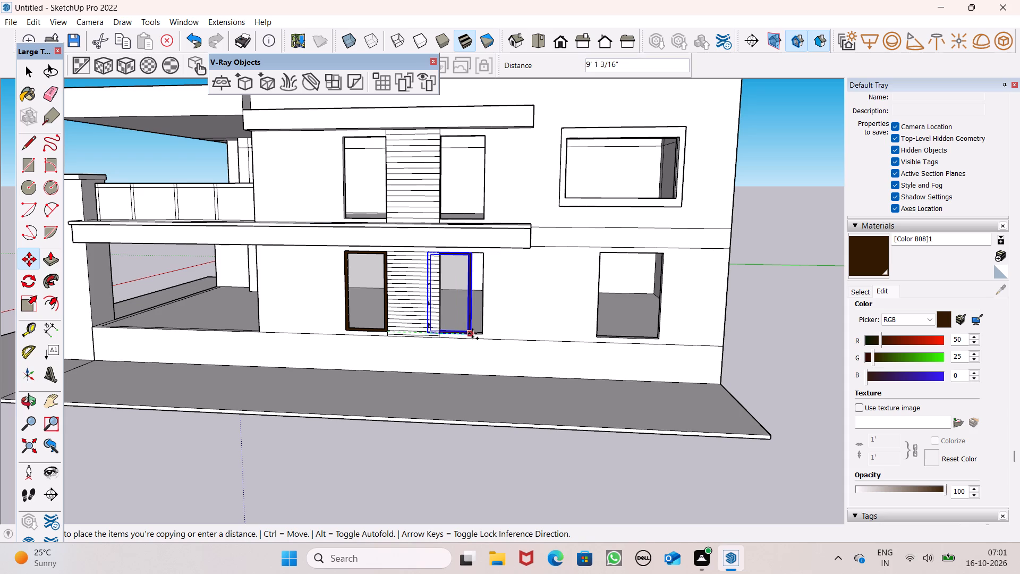
left_click_drag(472, 333, 478, 334)
key("space")
left_click(777, 342)
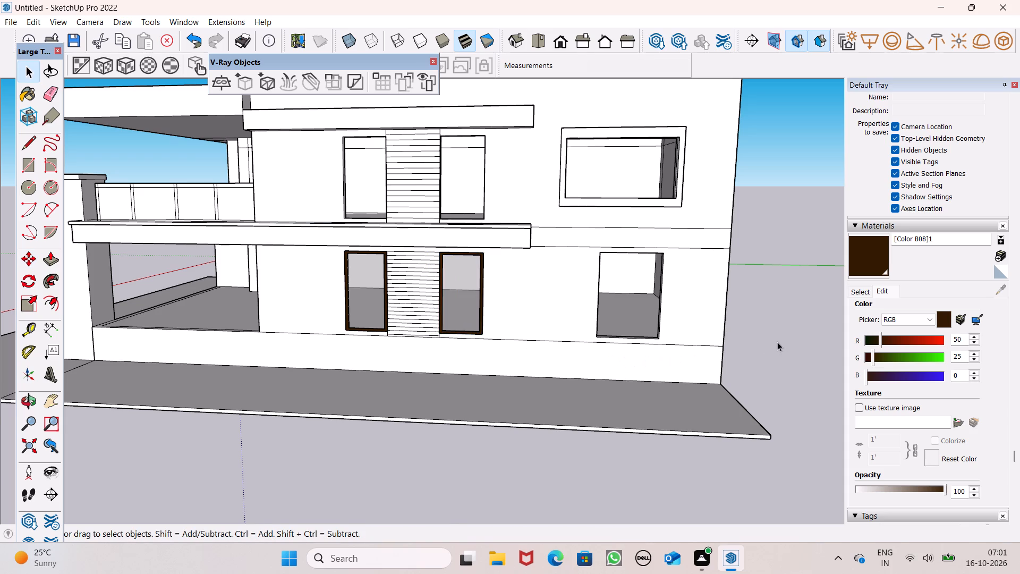
Copy the frame from across the slatted strip about 18' 3" along the wall, into the ground-floor opening near the house corner.
scroll(770, 308, "up", 3)
left_click(334, 329)
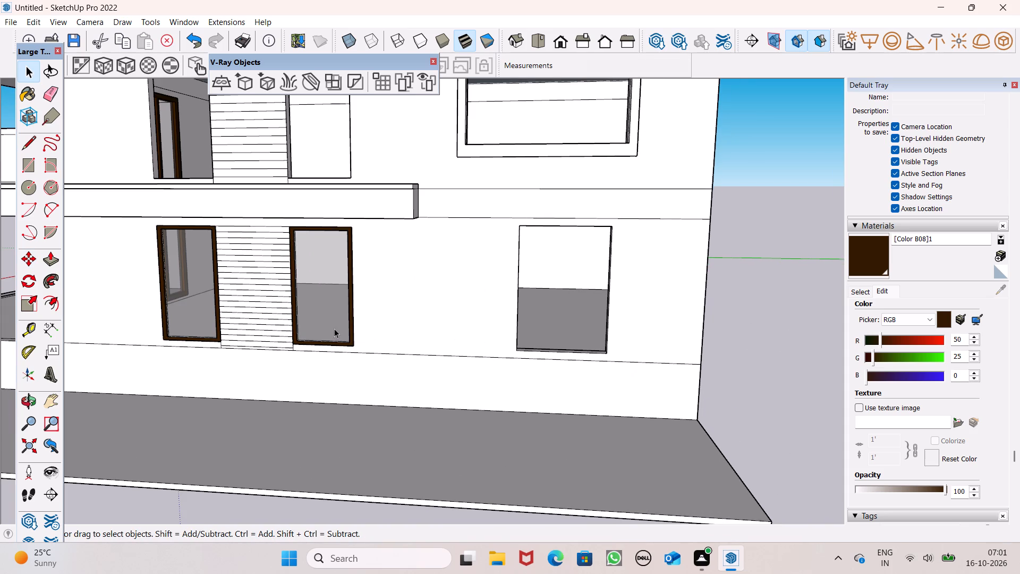
key("m")
key("Return")
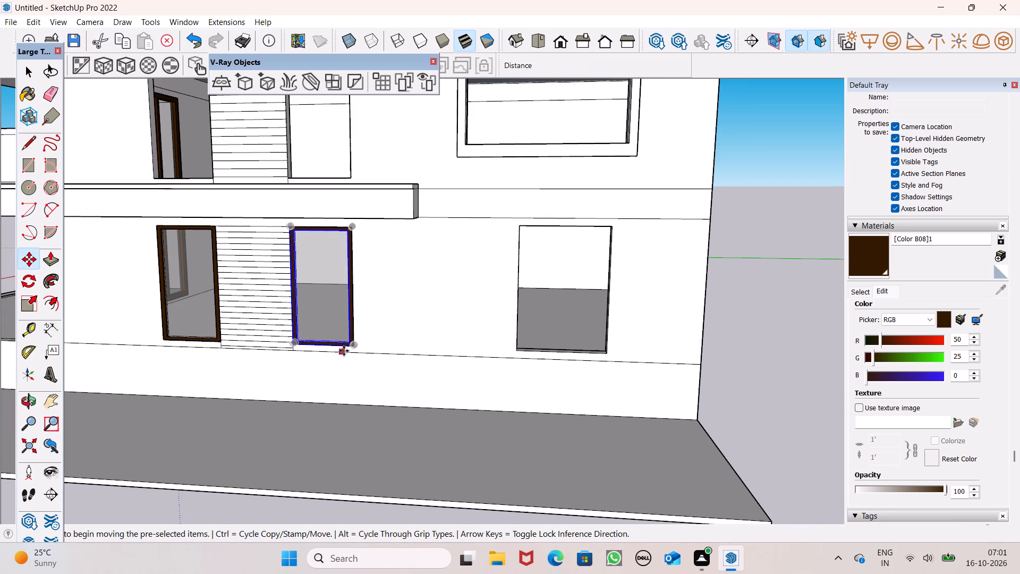
left_click_drag(354, 346, 597, 354)
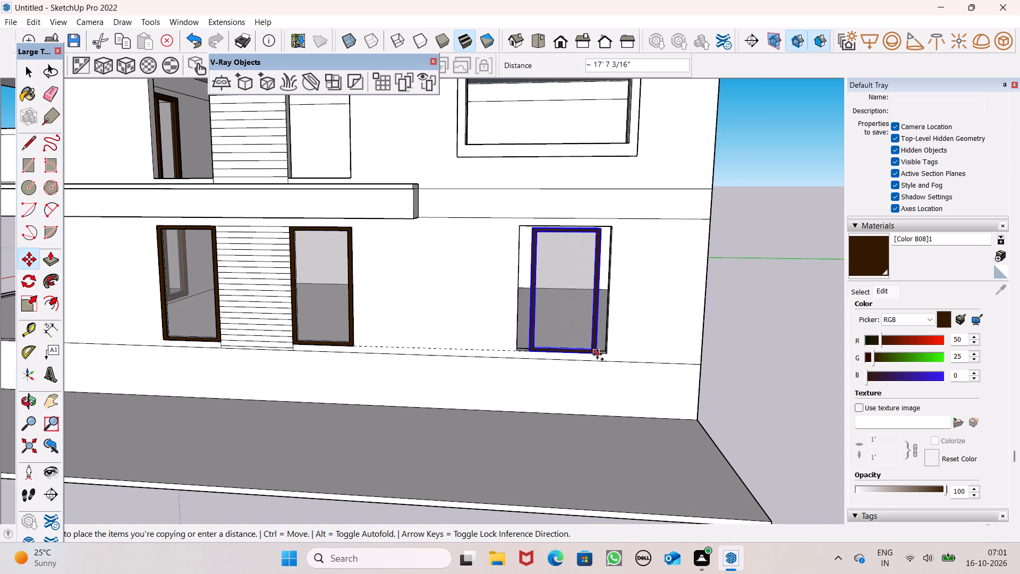
left_click_drag(597, 354, 603, 354)
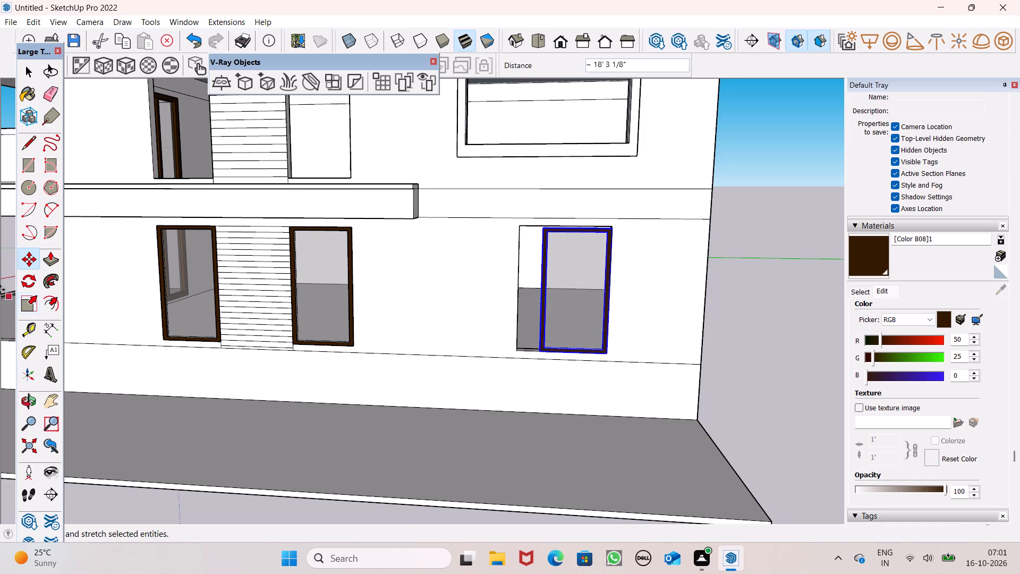
Scale the new frame's height up slightly from its top edge to meet the head of the opening near the house corner.
left_click(30, 303)
scroll(478, 291, "up", 6)
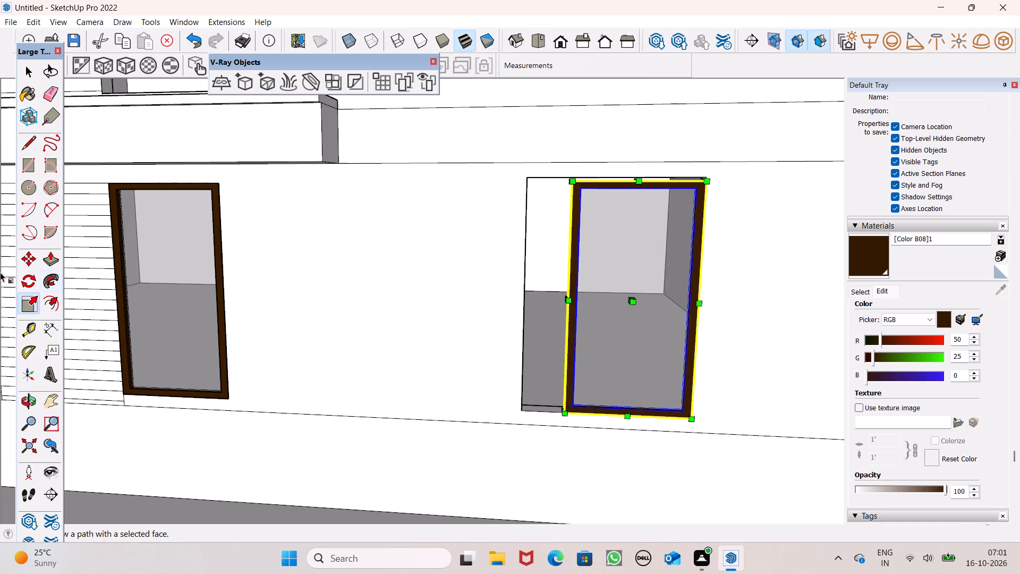
scroll(657, 116, "up", 7)
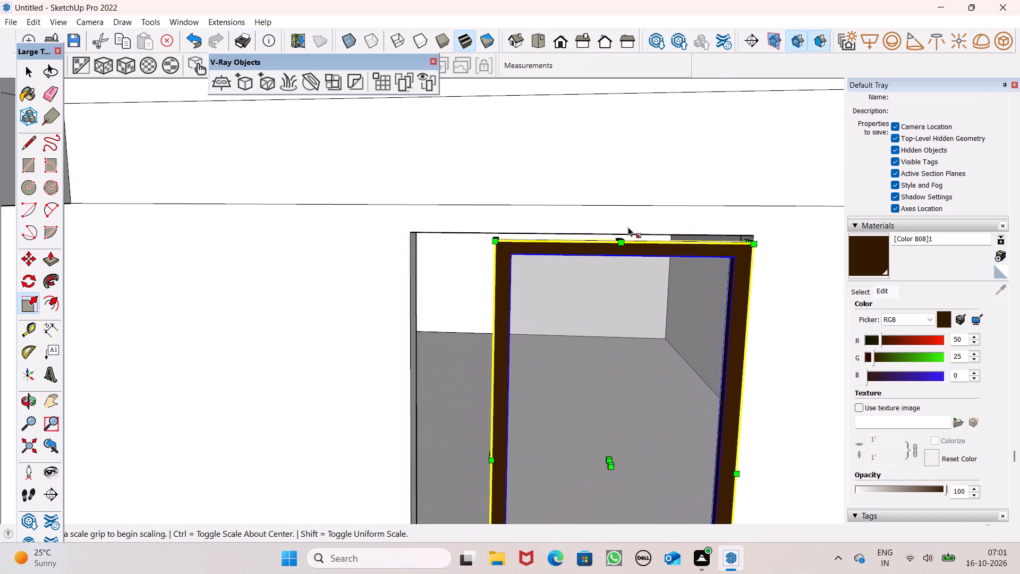
scroll(627, 227, "up", 13)
scroll(625, 262, "down", 4)
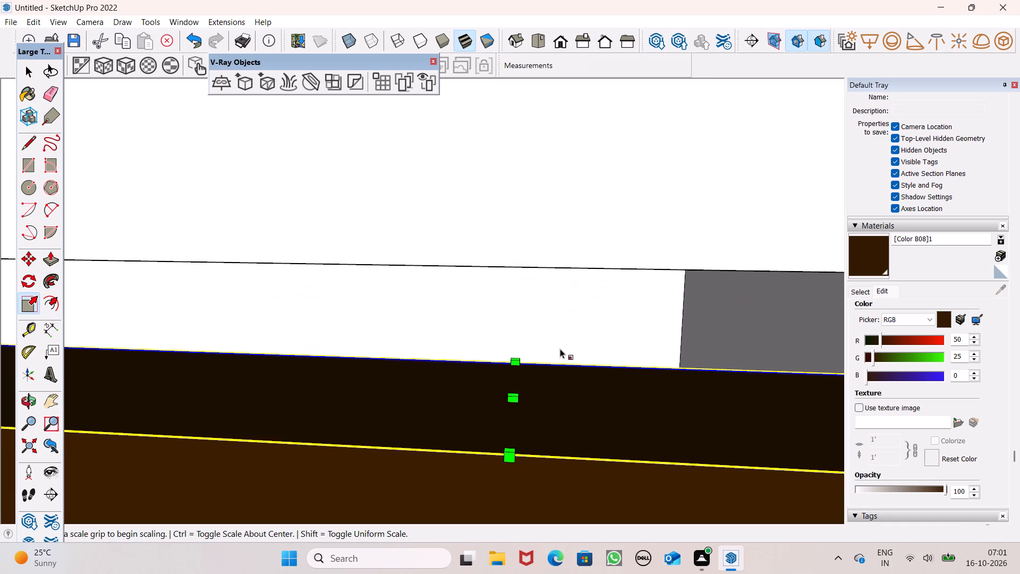
left_click_drag(511, 400, 505, 292)
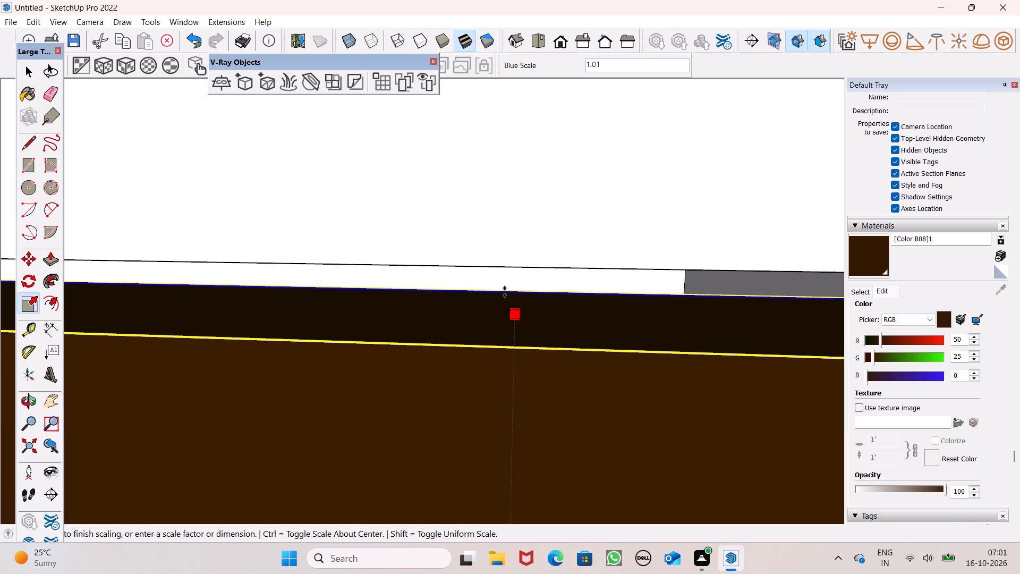
left_click_drag(505, 292, 515, 268)
scroll(509, 234, "down", 8)
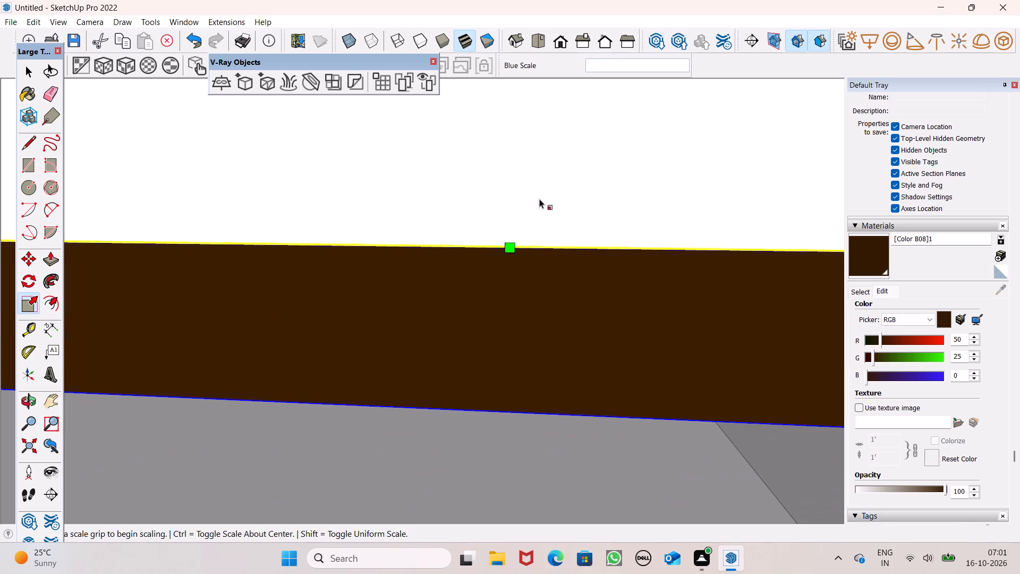
scroll(539, 199, "down", 20)
scroll(539, 199, "down", 10)
scroll(515, 257, "down", 7)
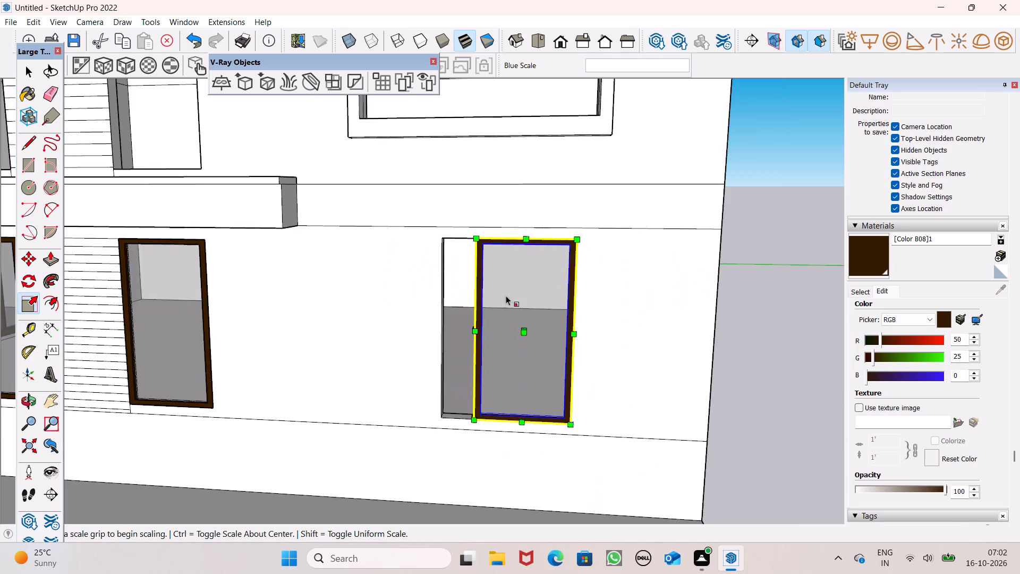
Scale the new frame's width by about 1.37 so it reaches the far jamb of the opening near the house corner.
middle_click_drag(507, 298, 846, 294)
scroll(593, 366, "up", 7)
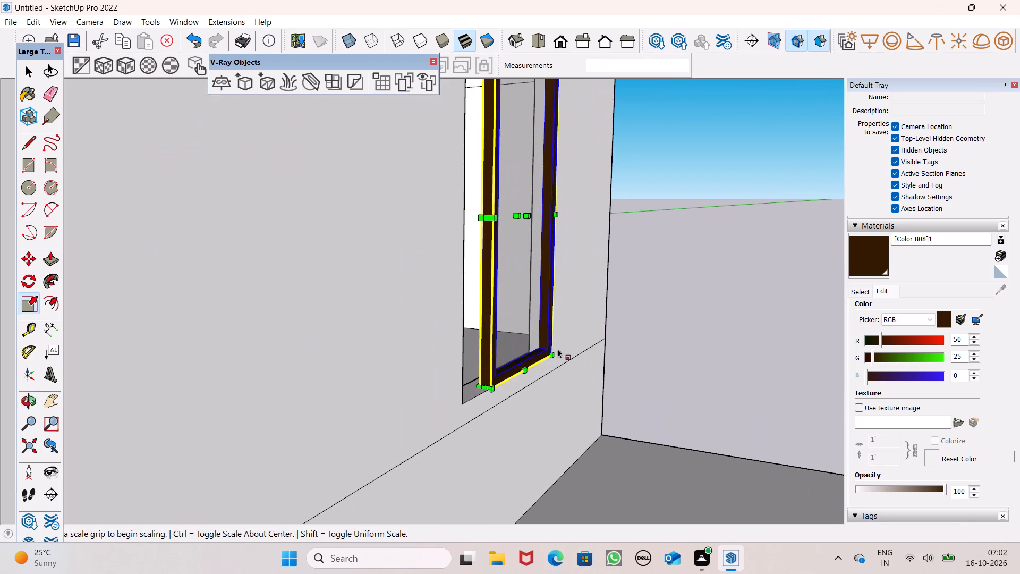
scroll(532, 335, "up", 1)
middle_click_drag(530, 352, 516, 409)
scroll(445, 358, "up", 2)
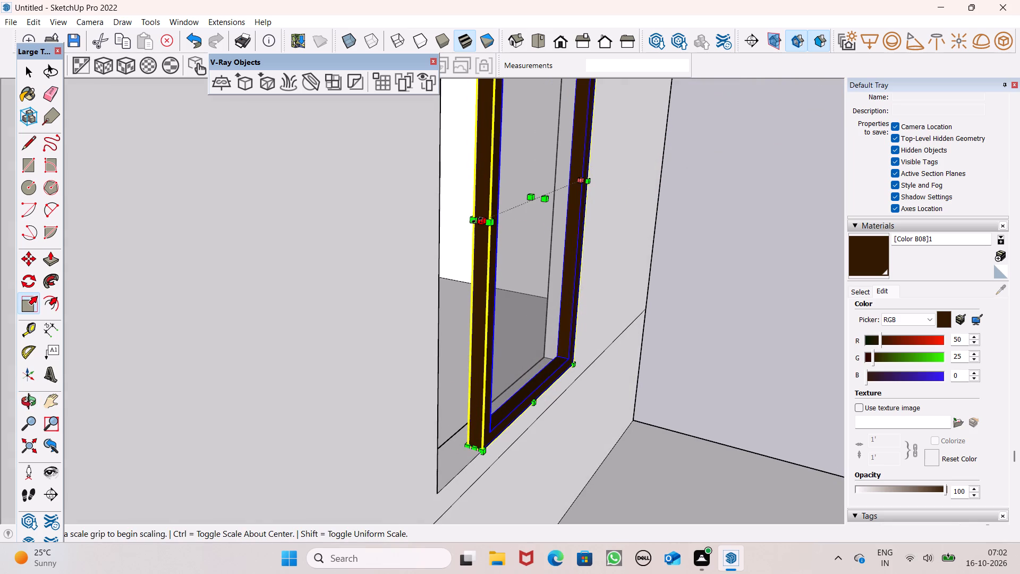
left_click_drag(478, 220, 433, 261)
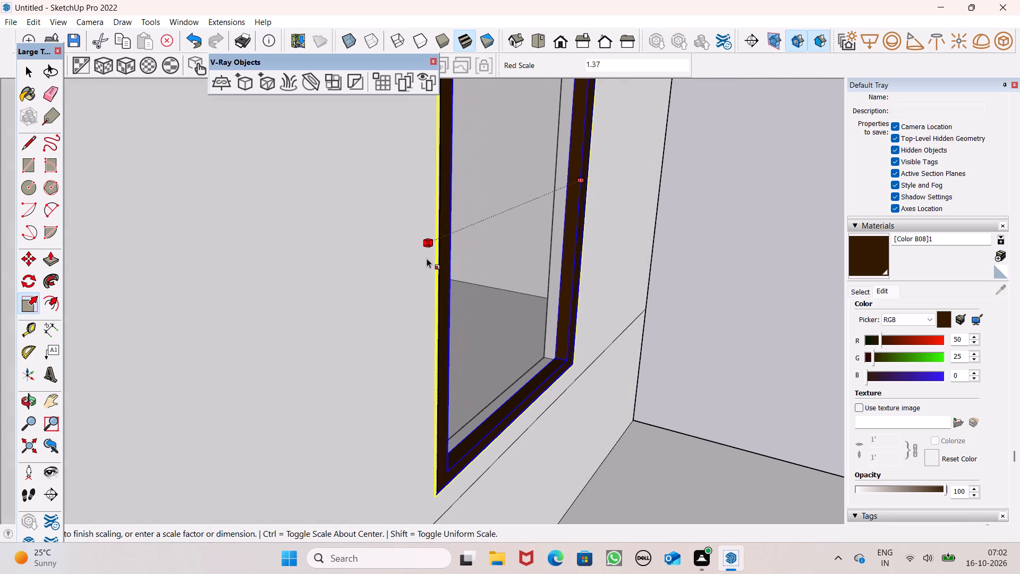
Scale the same frame's thickness by about 2.00 so its face meets the wall face.
scroll(427, 258, "down", 7)
middle_click_drag(393, 306, 713, 320)
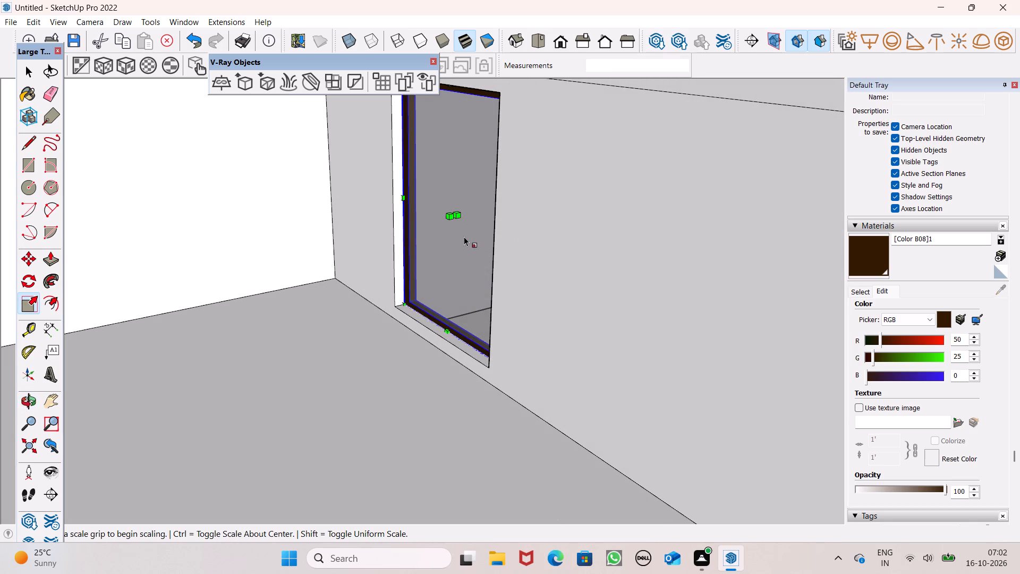
left_click_drag(452, 216, 443, 219)
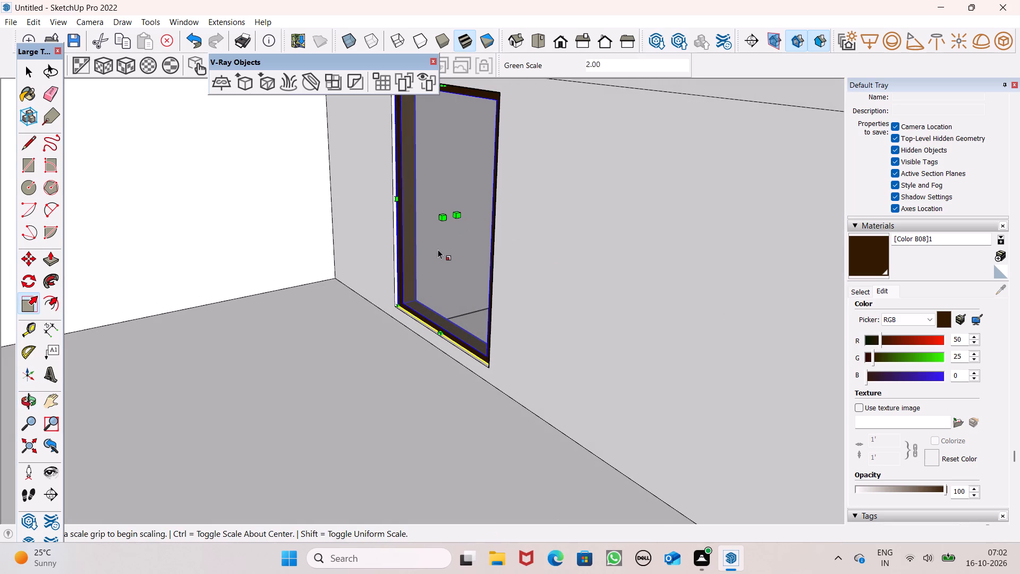
key("space")
Move the two-pane frame standing beside the house about 36' 5" to the ground in front of the side wall, and deselect it.
scroll(473, 266, "down", 5)
middle_click_drag(482, 327, 116, 333)
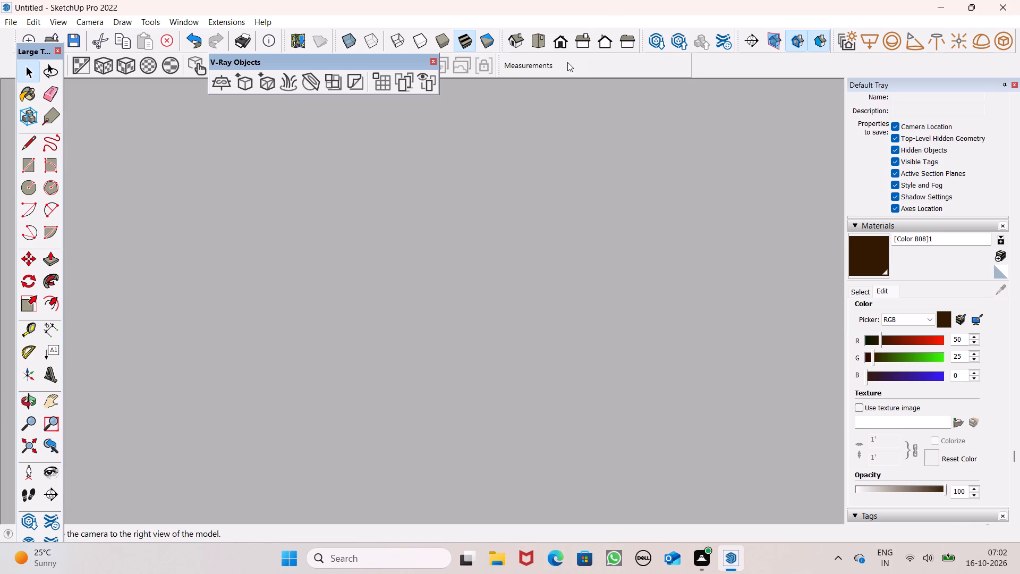
left_click(560, 46)
scroll(613, 150, "down", 6)
scroll(628, 227, "down", 19)
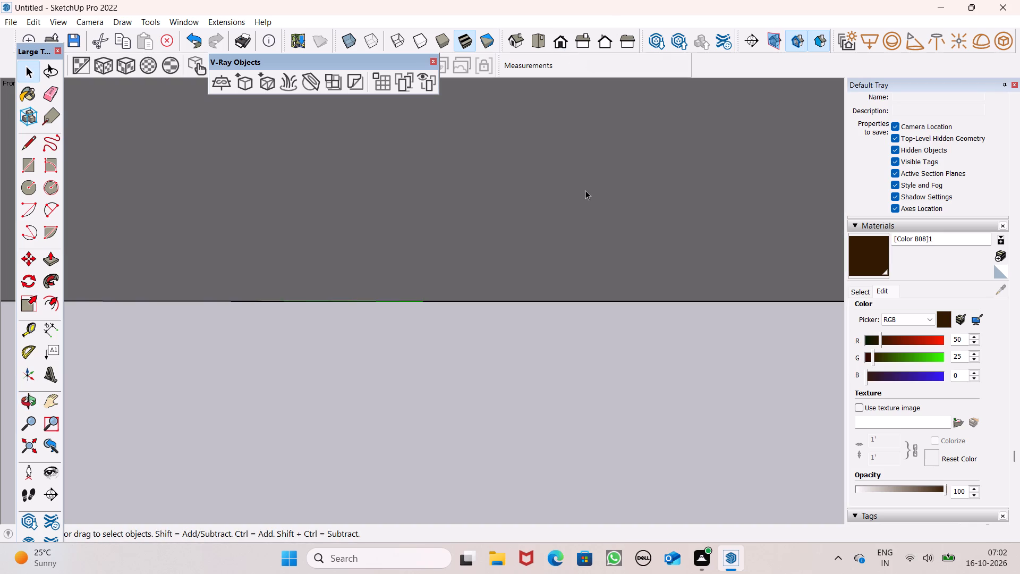
scroll(585, 190, "down", 16)
scroll(550, 196, "down", 20)
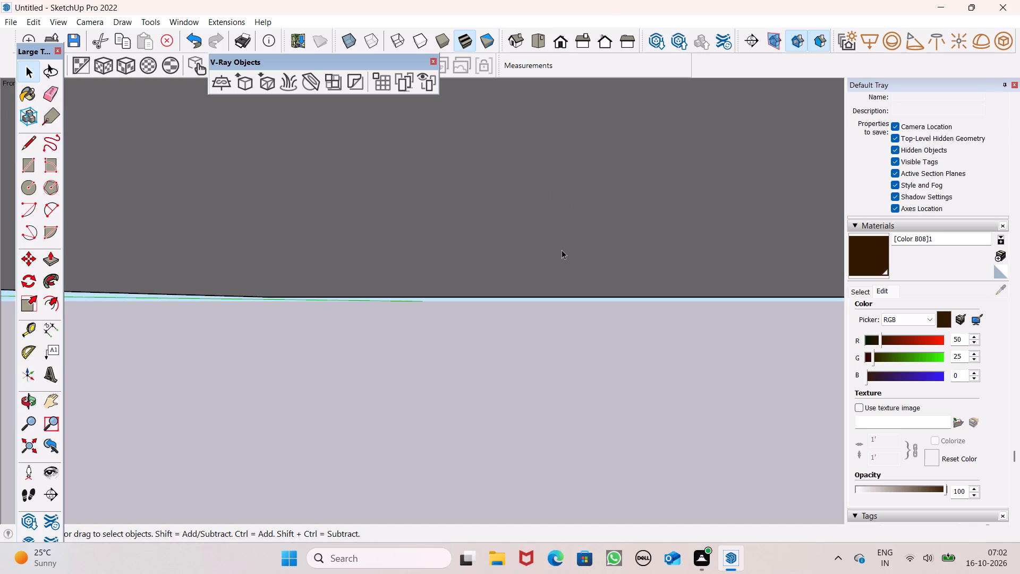
scroll(564, 254, "down", 20)
scroll(564, 254, "down", 15)
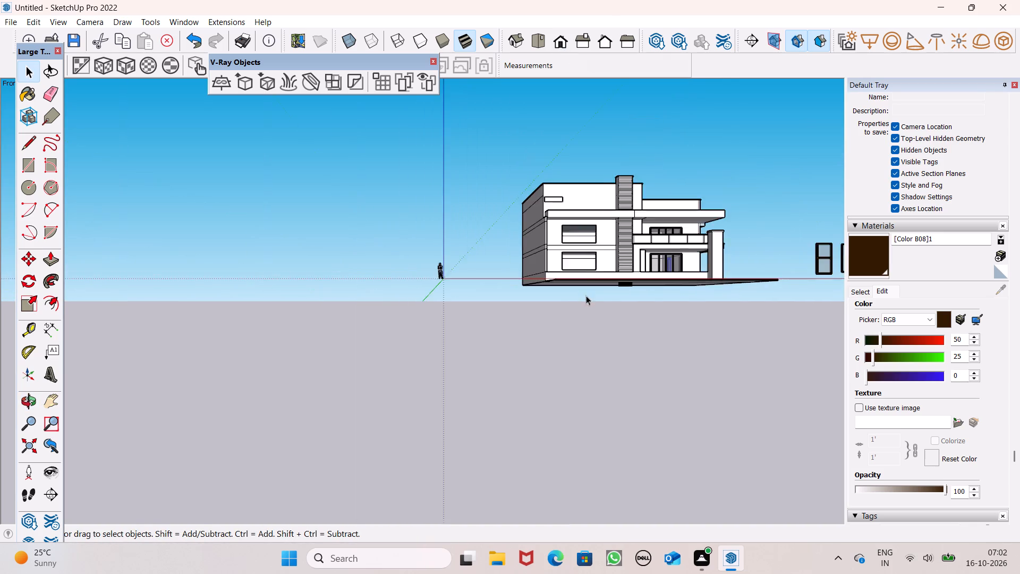
middle_click_drag(690, 302, 668, 383)
scroll(692, 405, "up", 1)
left_click(654, 400)
scroll(546, 296, "down", 4)
scroll(592, 307, "up", 1)
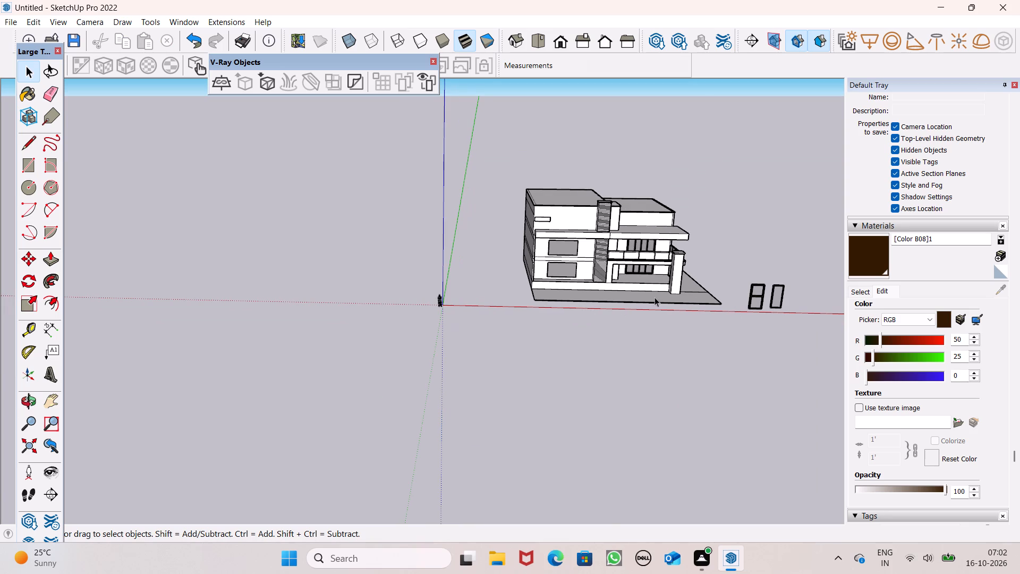
scroll(637, 325, "down", 2)
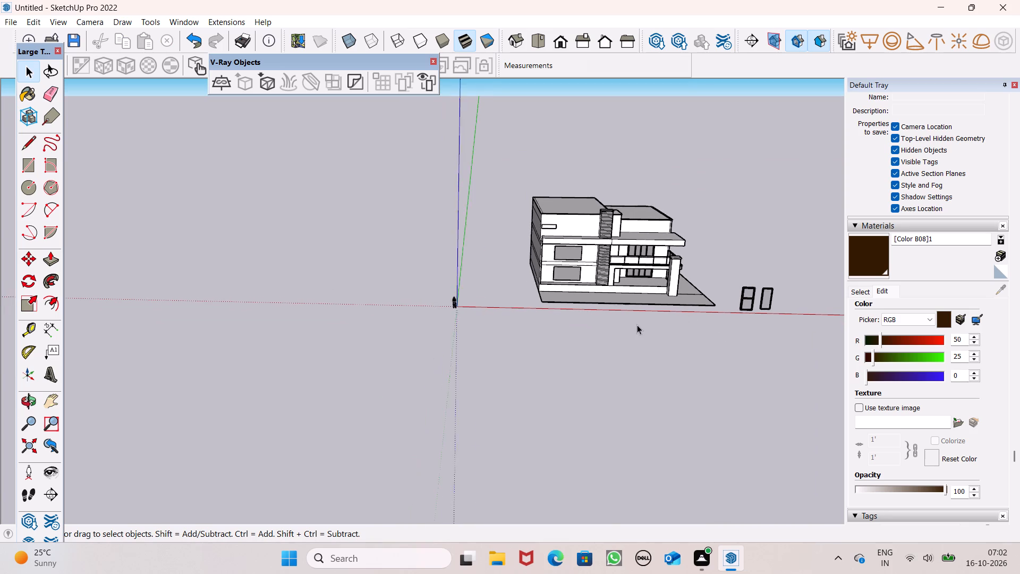
scroll(637, 325, "down", 1)
middle_click_drag(739, 328, 393, 339)
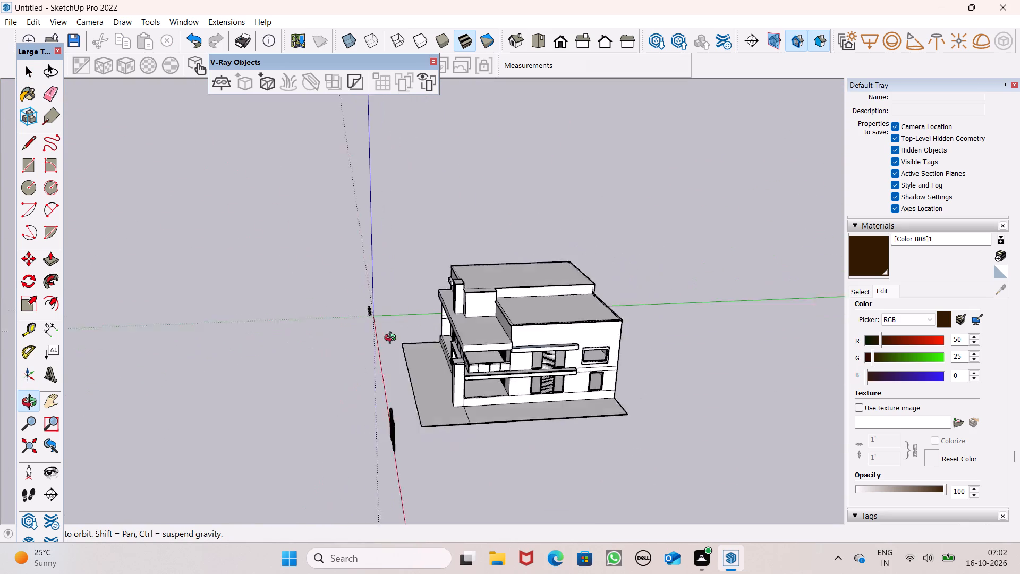
middle_click_drag(393, 339, 526, 324)
left_click(644, 373)
middle_click_drag(716, 374, 674, 381)
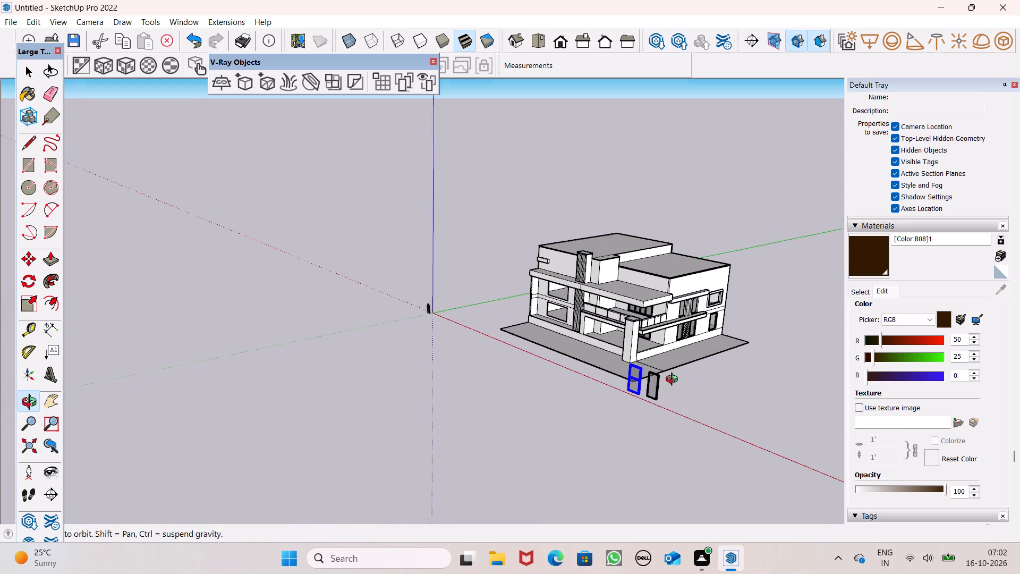
middle_click_drag(674, 381, 673, 381)
scroll(673, 381, "up", 1)
key("m")
key("Return")
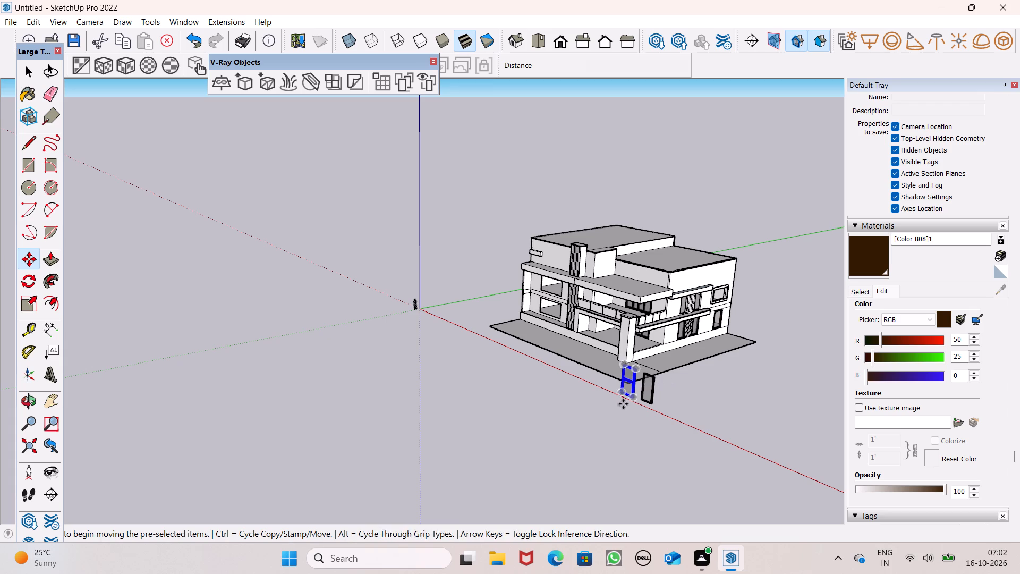
left_click_drag(630, 402, 721, 393)
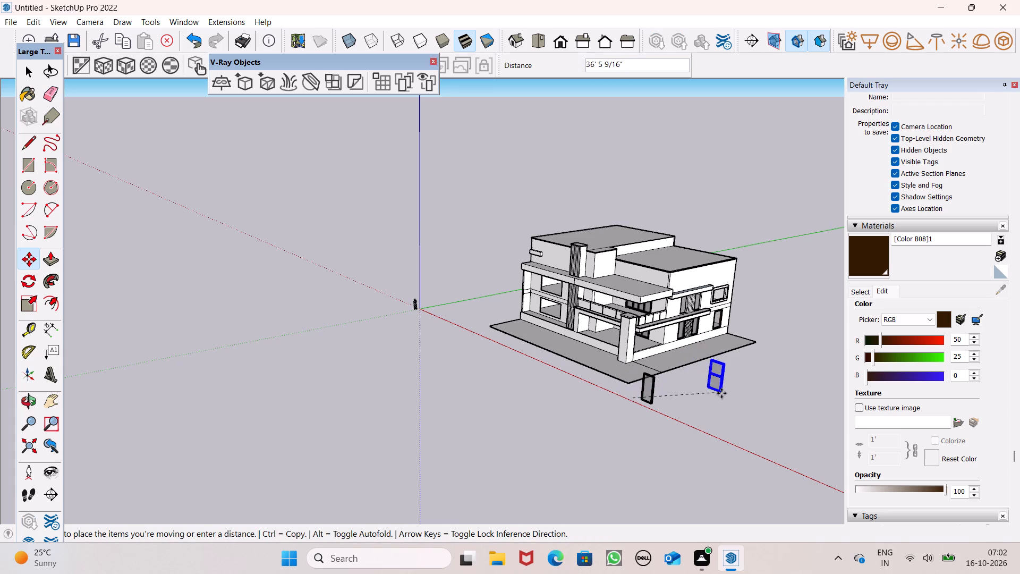
left_click_drag(721, 393, 721, 394)
key("space")
left_click(716, 419)
Rotate the two-pane frame 90 degrees on the ground plane about its lower corner so it parallels the side wall.
scroll(812, 352, "up", 5)
scroll(675, 361, "up", 3)
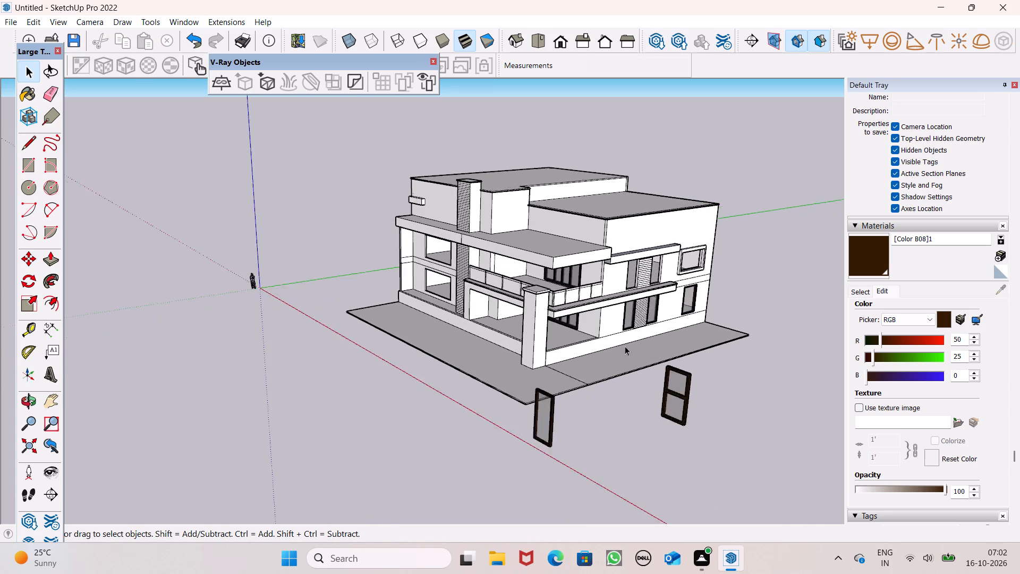
scroll(625, 346, "up", 4)
scroll(442, 246, "down", 7)
scroll(623, 385, "up", 5)
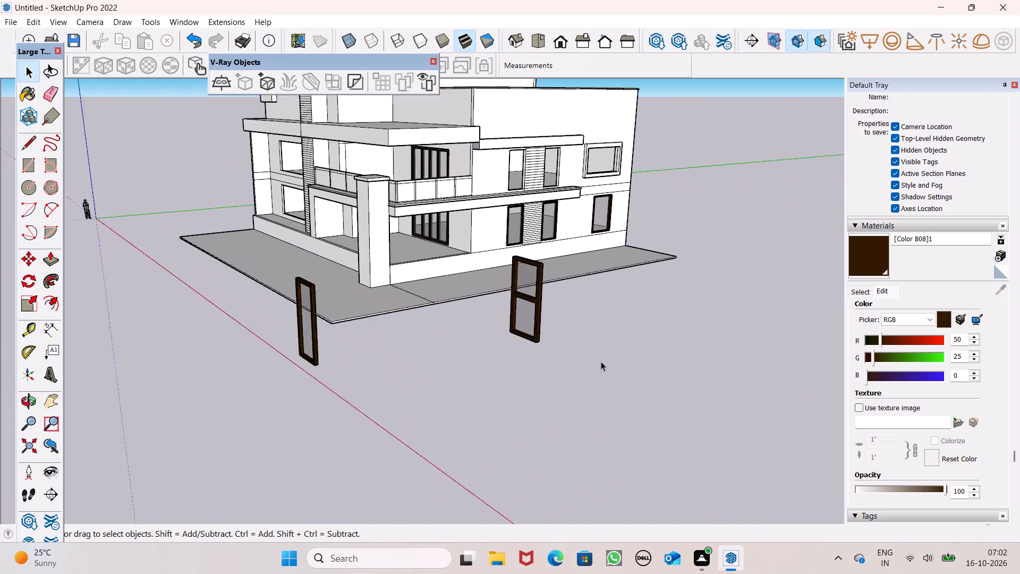
scroll(601, 361, "up", 3)
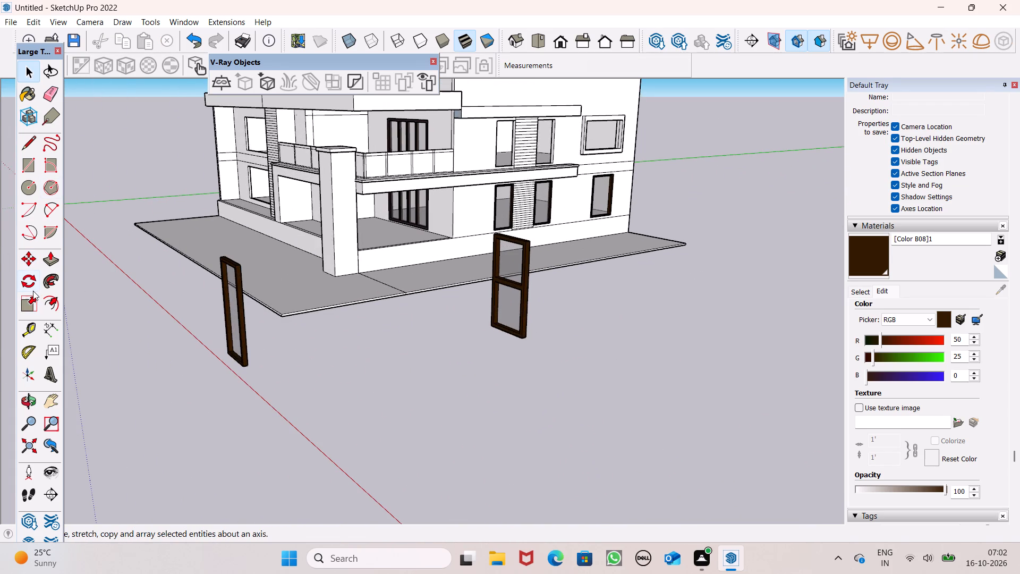
left_click(33, 290)
left_click(529, 348)
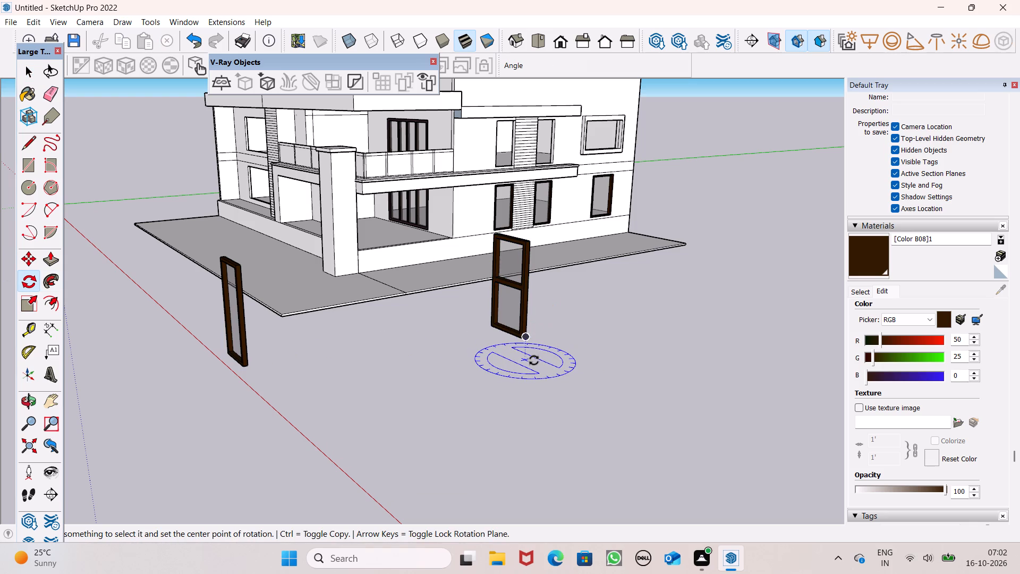
key("space")
left_click(505, 330)
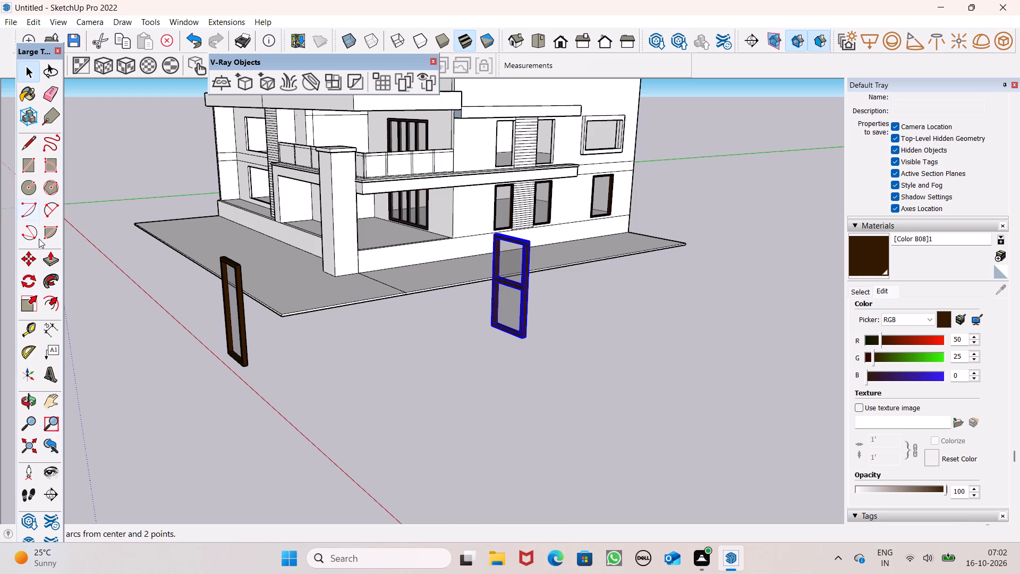
left_click(31, 285)
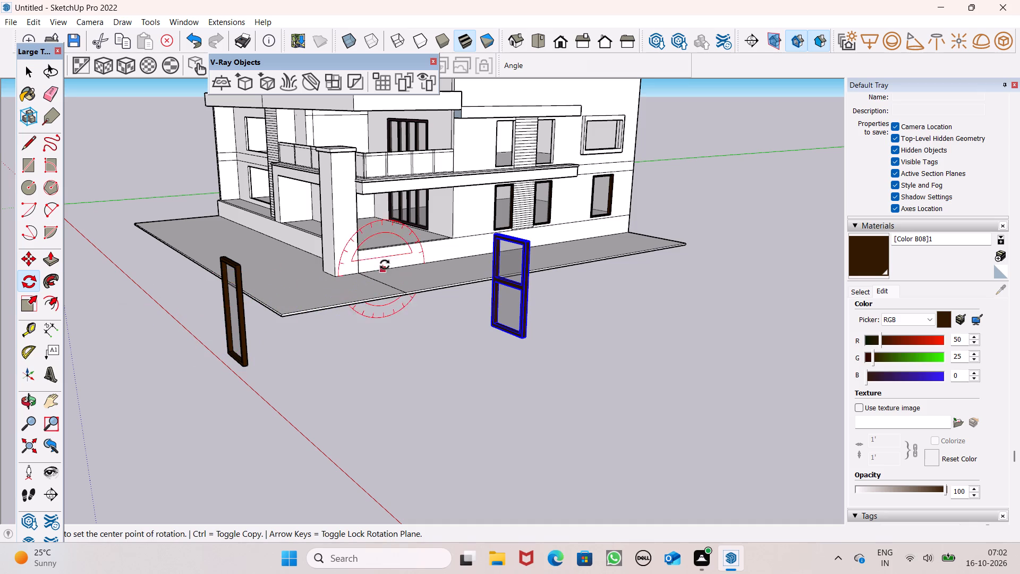
left_click(528, 352)
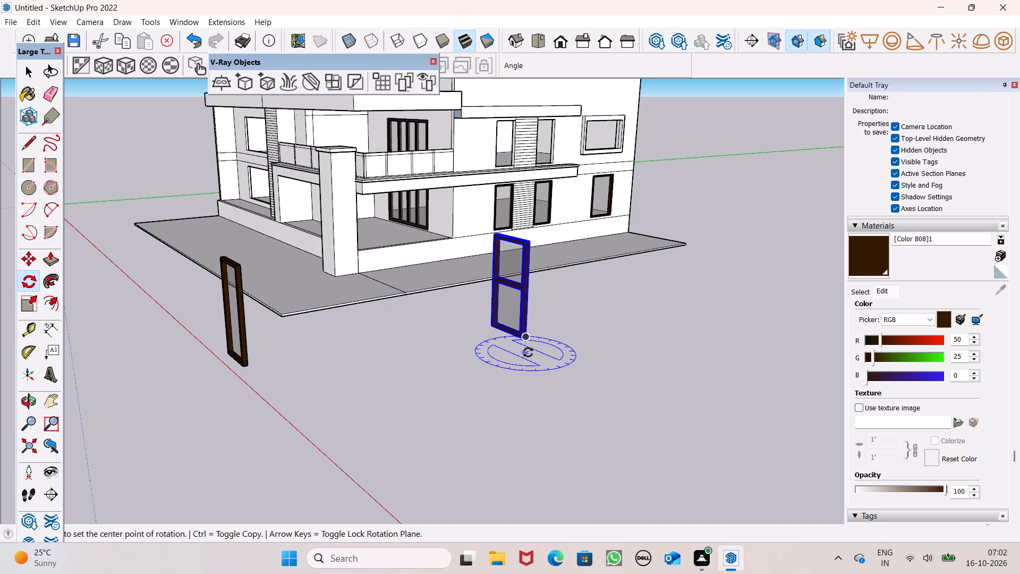
left_click(572, 376)
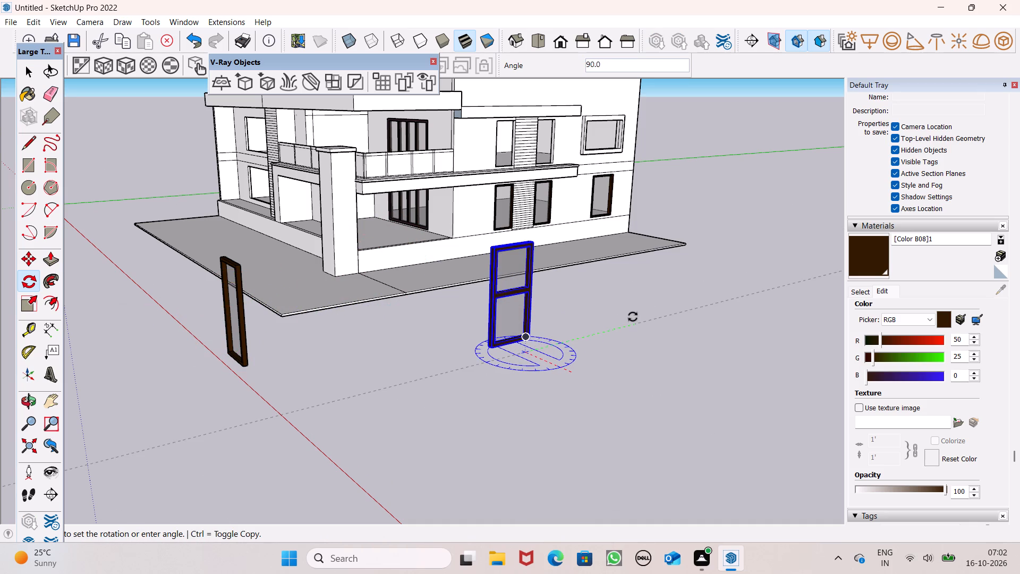
left_click(633, 317)
key("space")
Move the rotated two-pane frame about 32' 3" along the side wall to stand in front of the slatted strip.
middle_click_drag(649, 320, 602, 336)
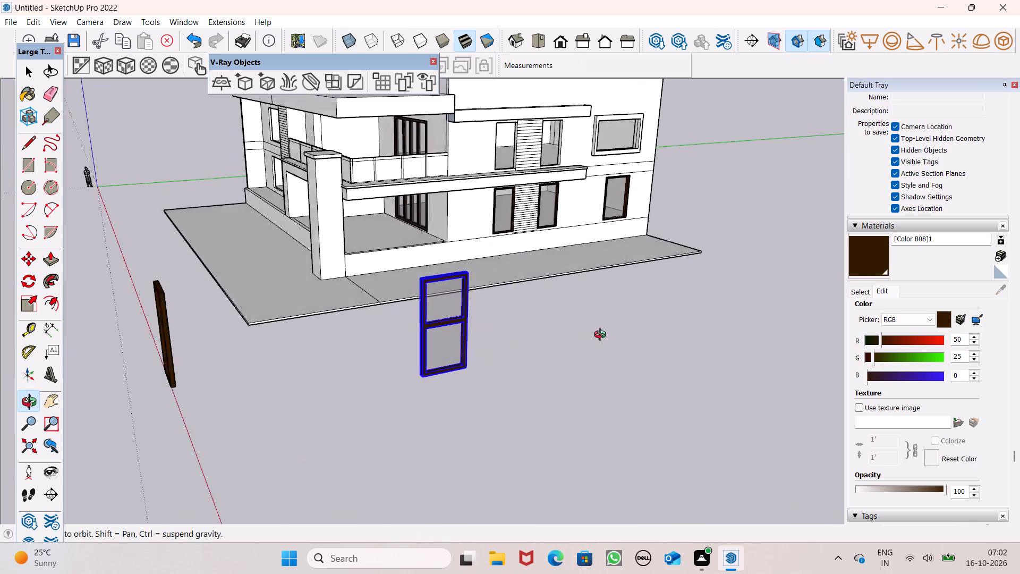
middle_click_drag(602, 336, 514, 345)
key("m")
key("Return")
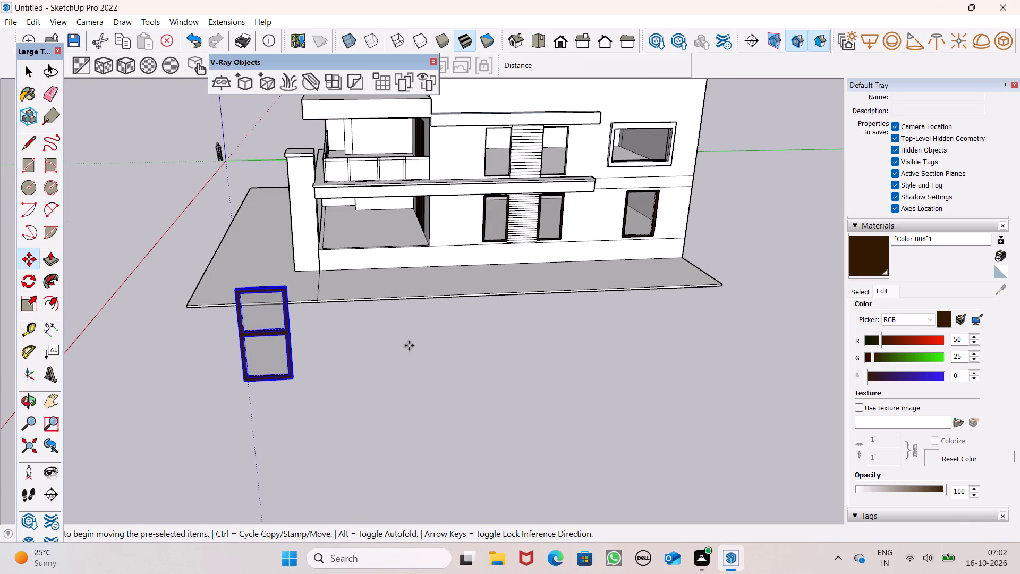
scroll(409, 345, "down", 1)
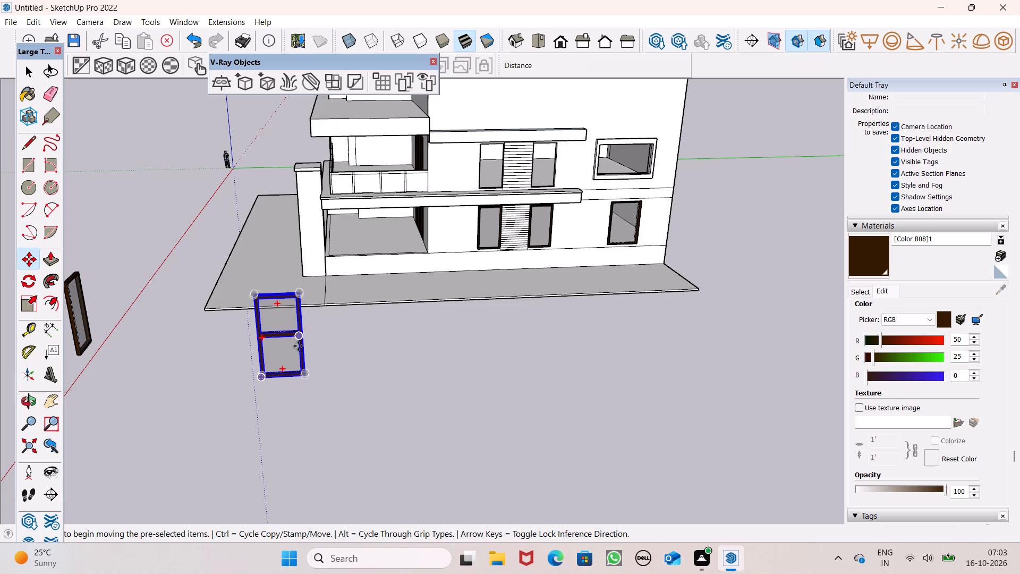
left_click_drag(305, 376, 425, 306)
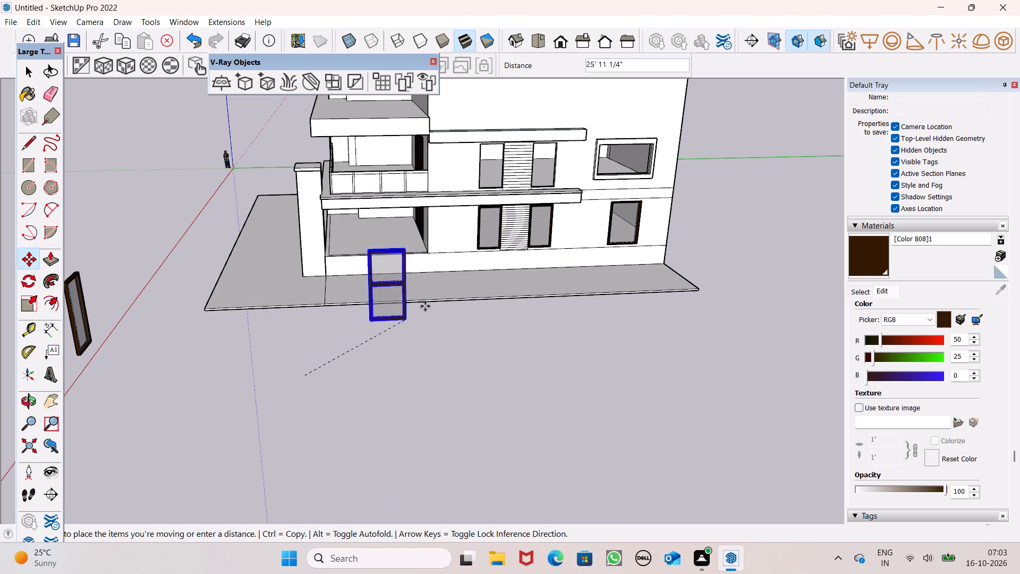
left_click_drag(425, 306, 516, 273)
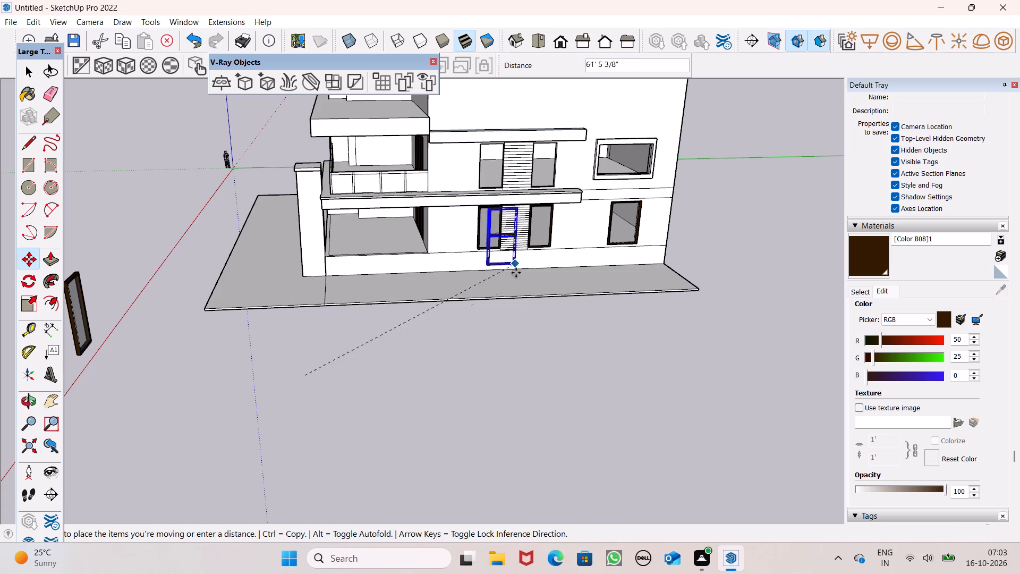
left_click_drag(516, 273, 520, 345)
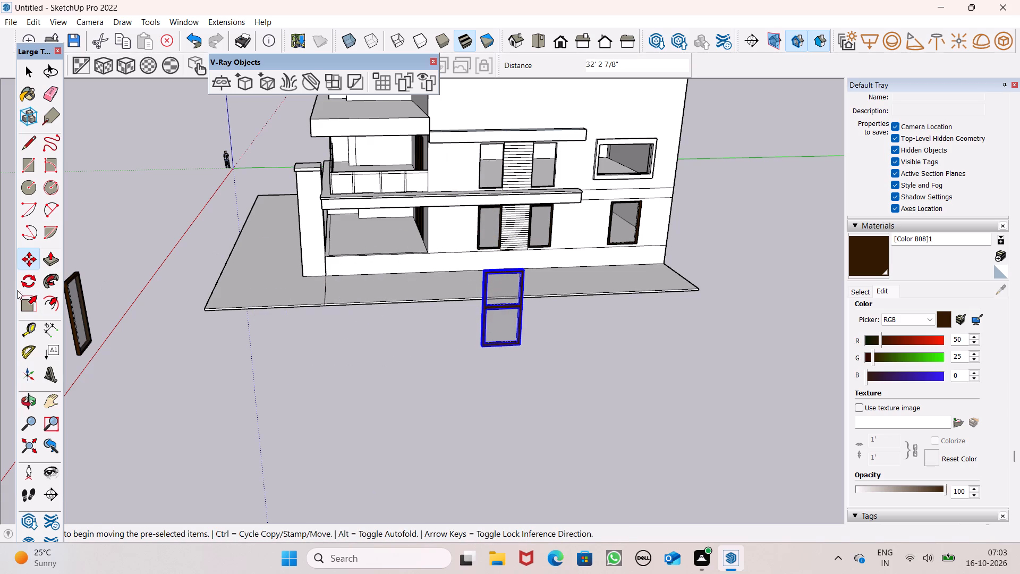
Scale the two-pane frame down uniformly to about 0.74 from its upper corner, and deselect it.
left_click(28, 300)
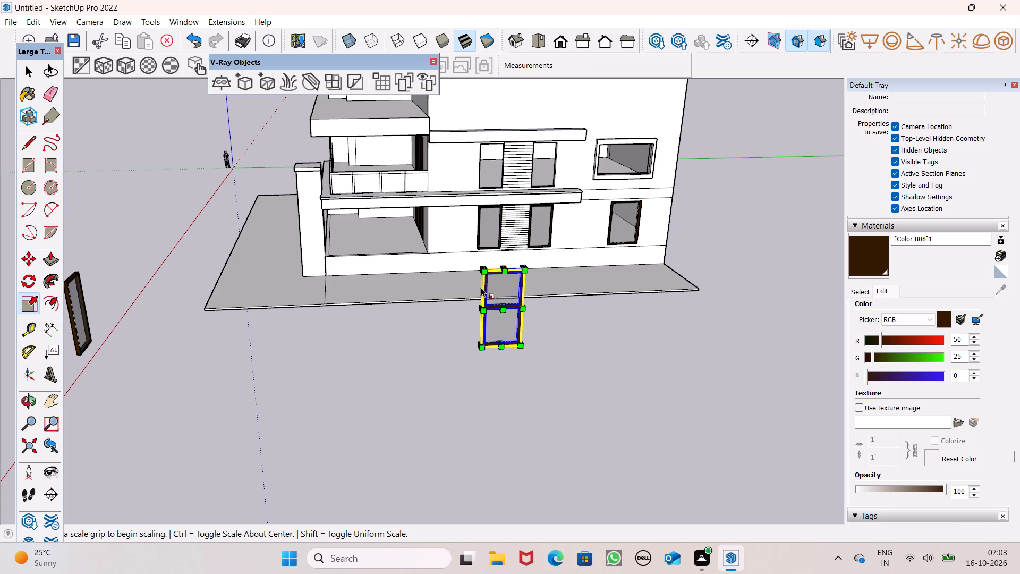
left_click_drag(488, 273, 496, 292)
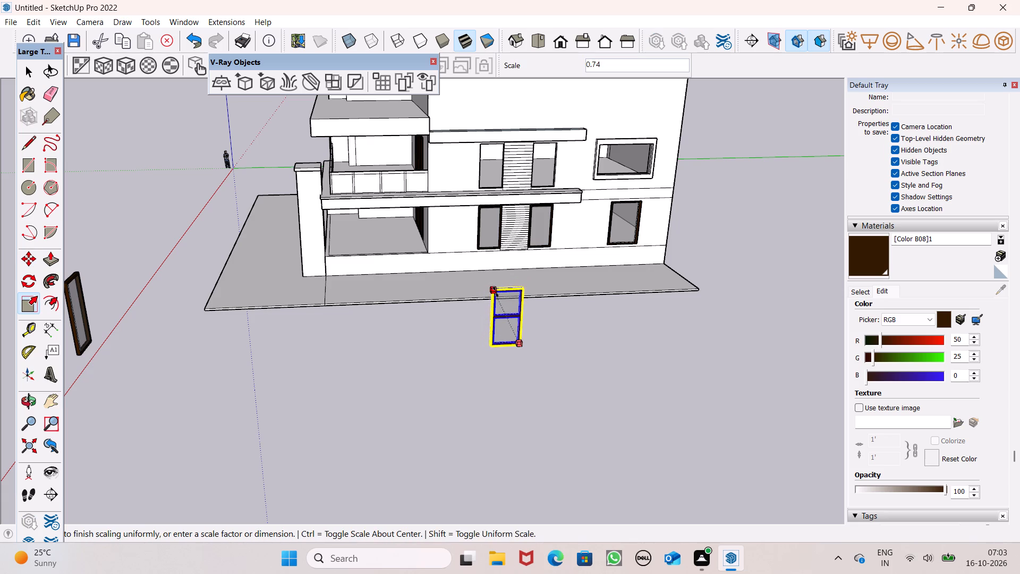
left_click_drag(496, 292, 496, 292)
key("space")
left_click(438, 320)
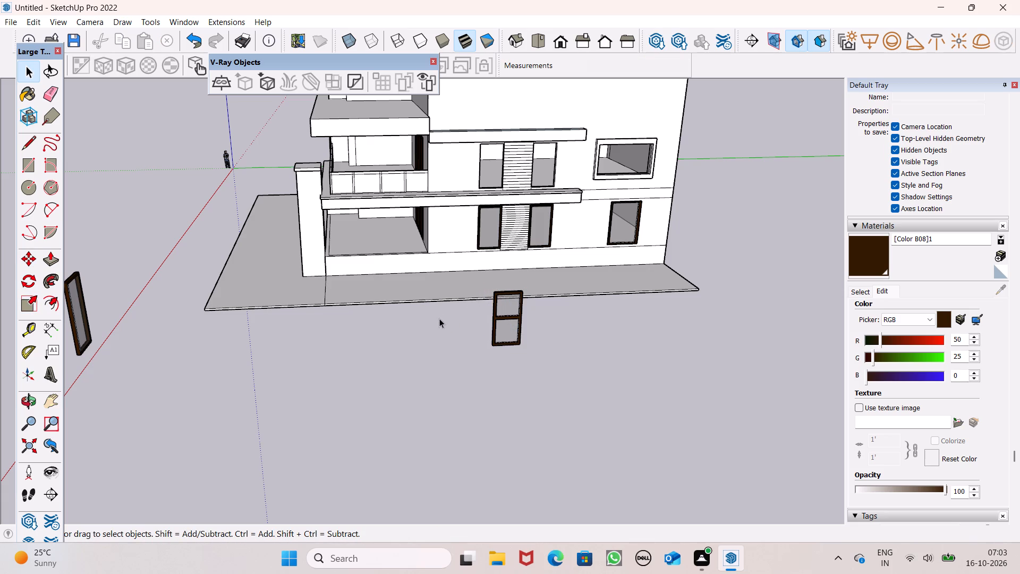
Move the two-pane frame about 42' 10" from the ground into the upper-floor opening on the balcony side of the slatted strip.
left_click(516, 335)
scroll(576, 295, "up", 1)
key("m")
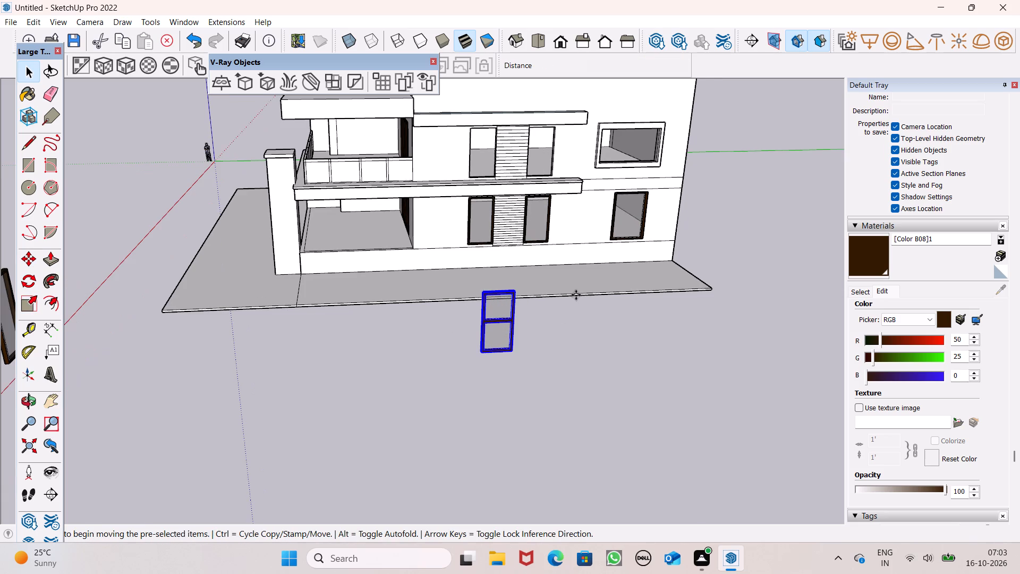
key("Return")
scroll(565, 316, "down", 1)
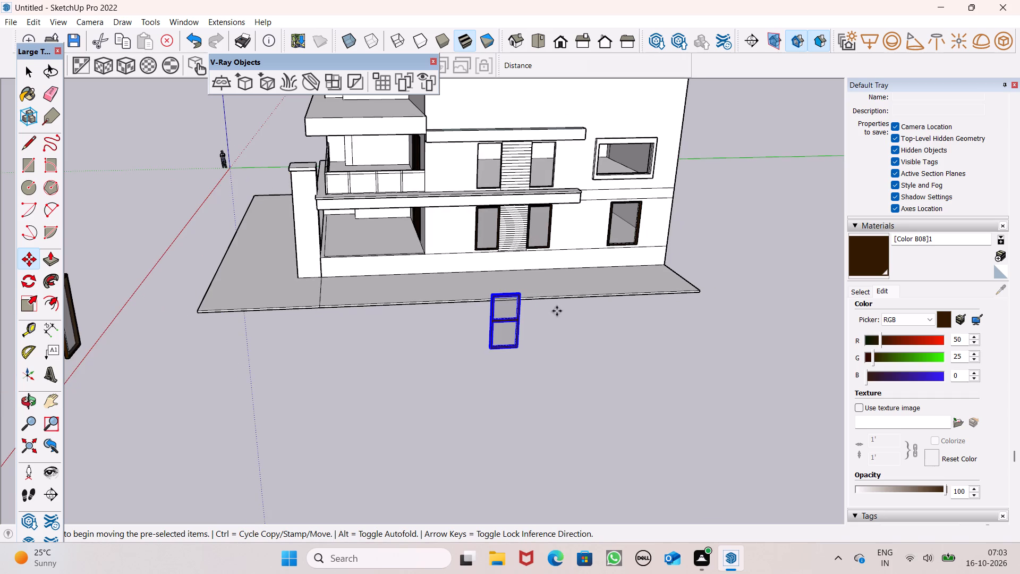
left_click_drag(517, 349, 497, 230)
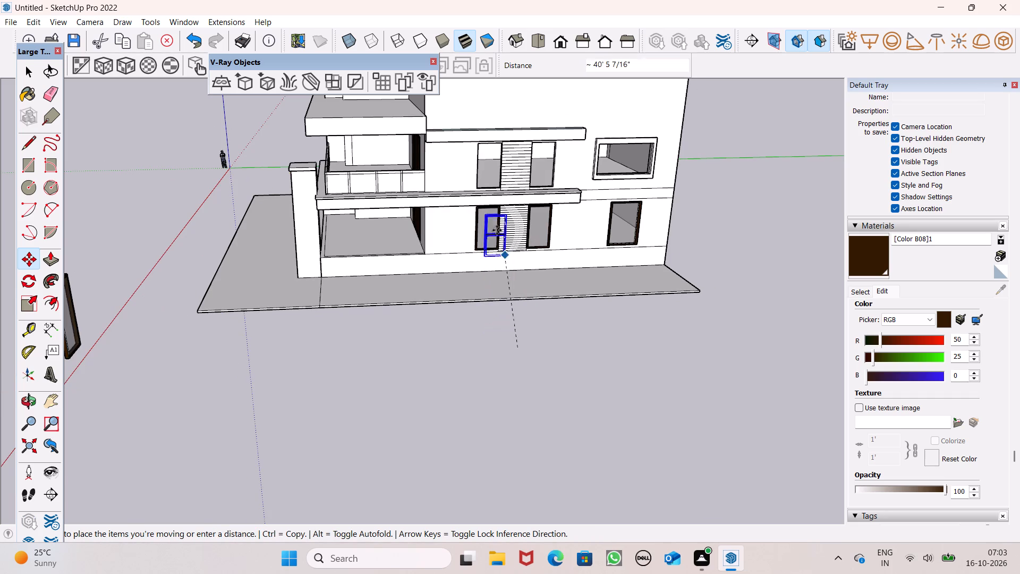
left_click_drag(497, 230, 497, 188)
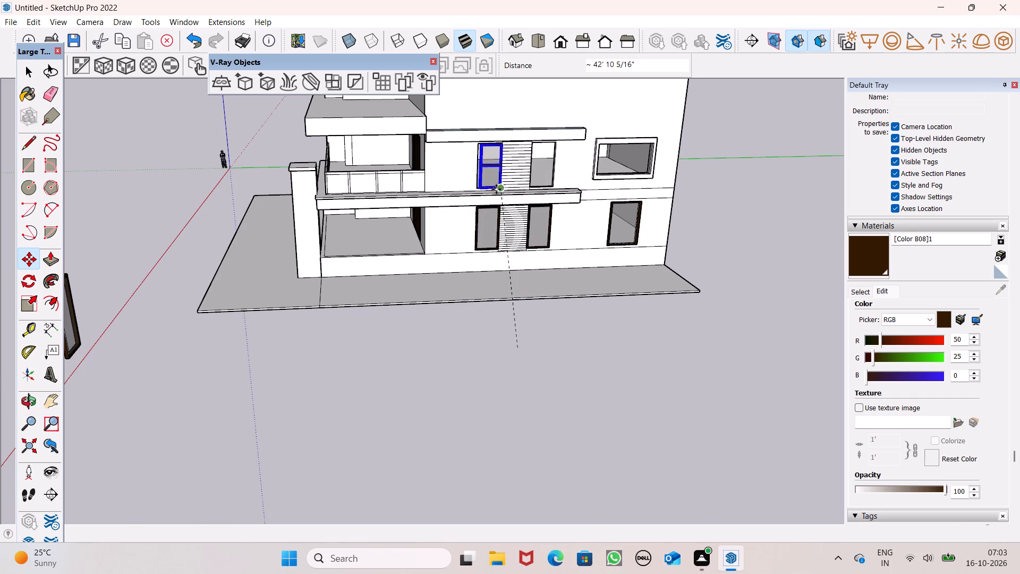
Stretch the two-pane frame's width to a red-axis scale of about 1.12 so it reaches the opening's balcony-side edge.
scroll(530, 99, "up", 8)
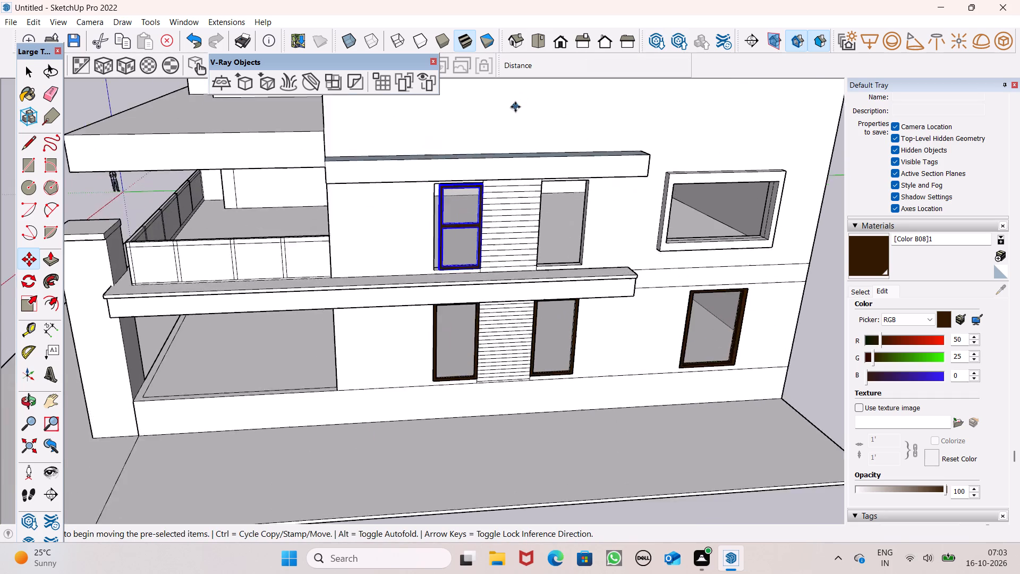
scroll(471, 190, "up", 8)
middle_click_drag(465, 226, 533, 171)
scroll(489, 181, "up", 1)
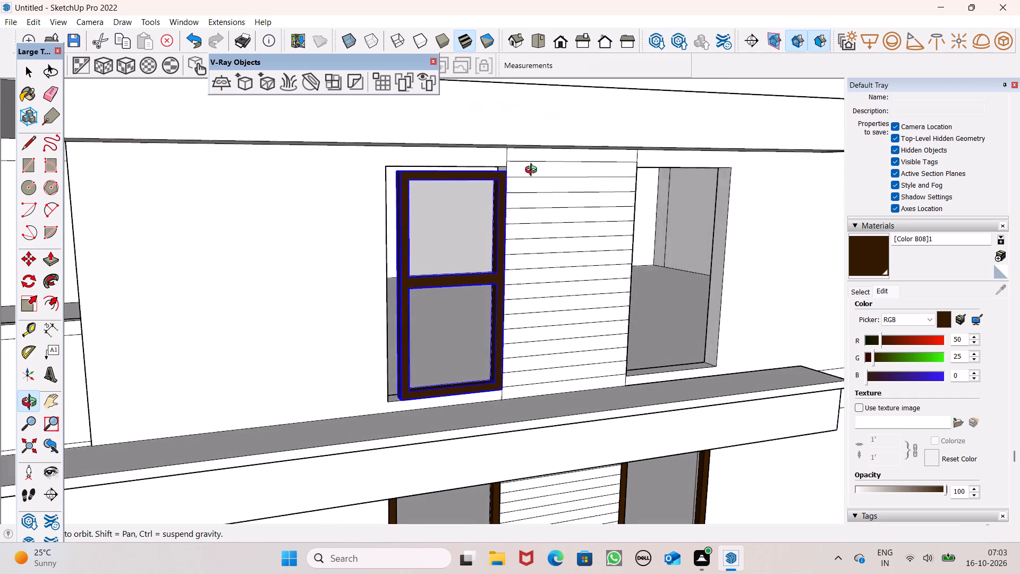
middle_click_drag(533, 171, 548, 171)
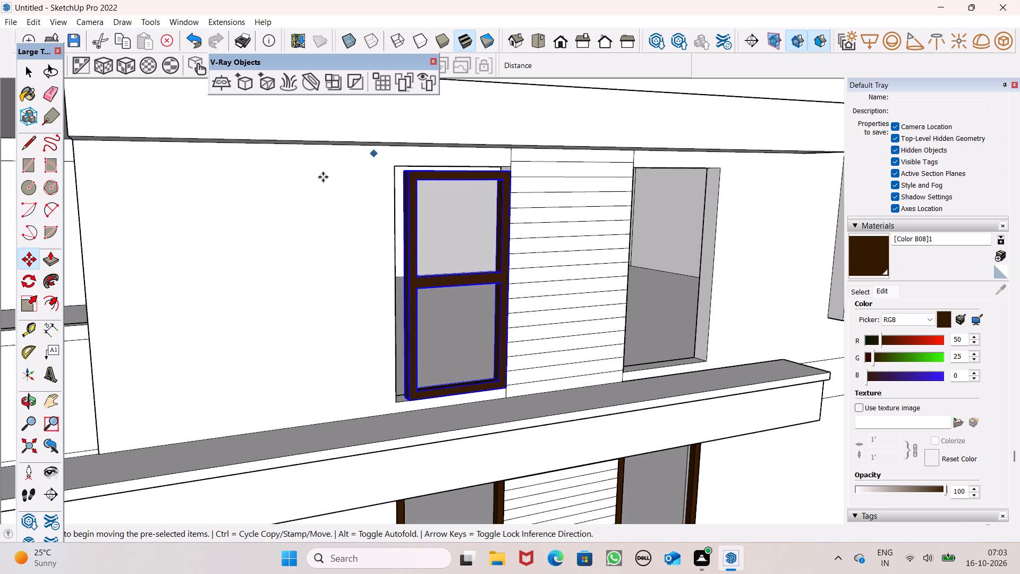
left_click(24, 300)
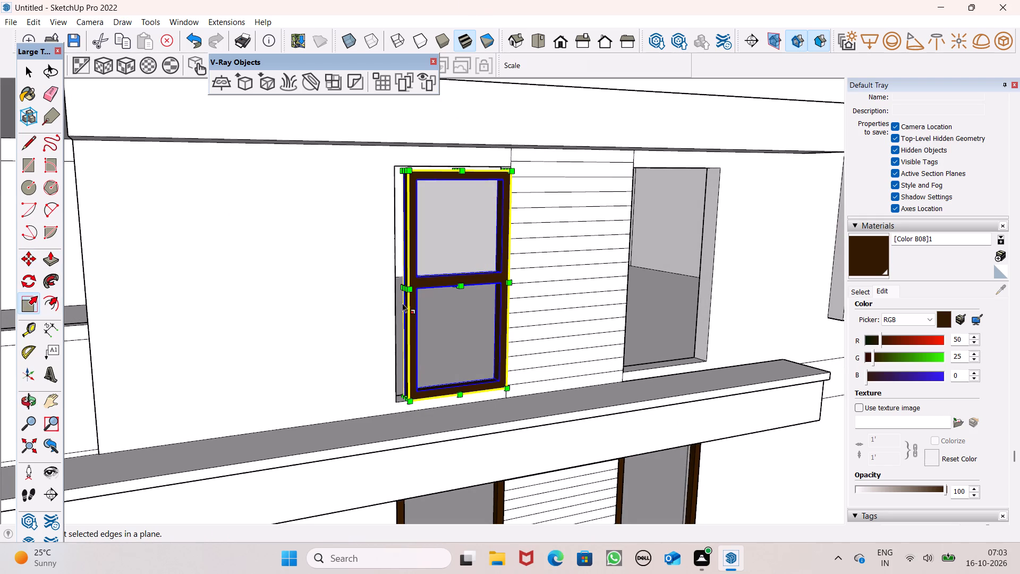
middle_click_drag(404, 291, 466, 304)
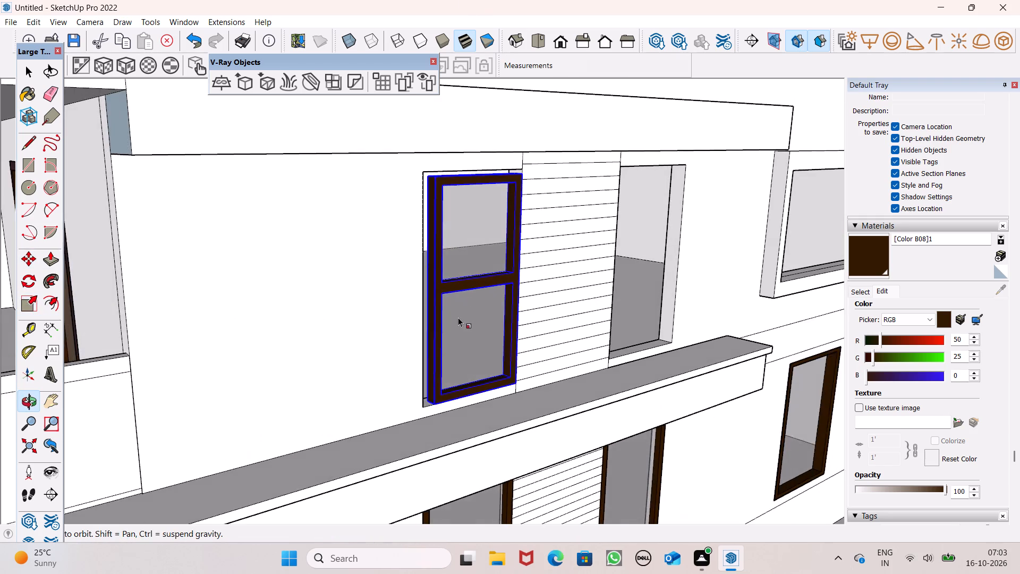
scroll(456, 317, "up", 7)
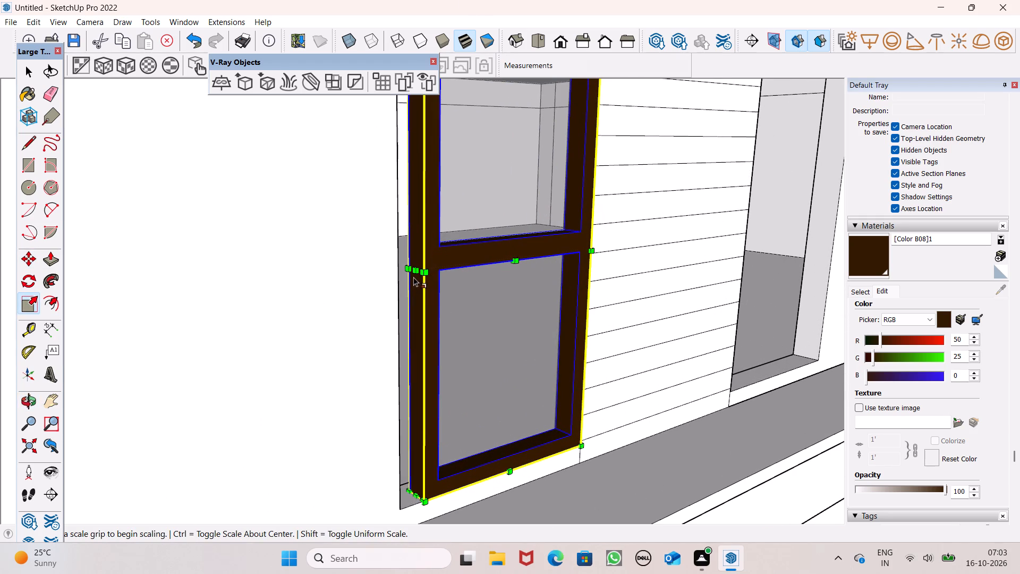
left_click_drag(412, 271, 394, 283)
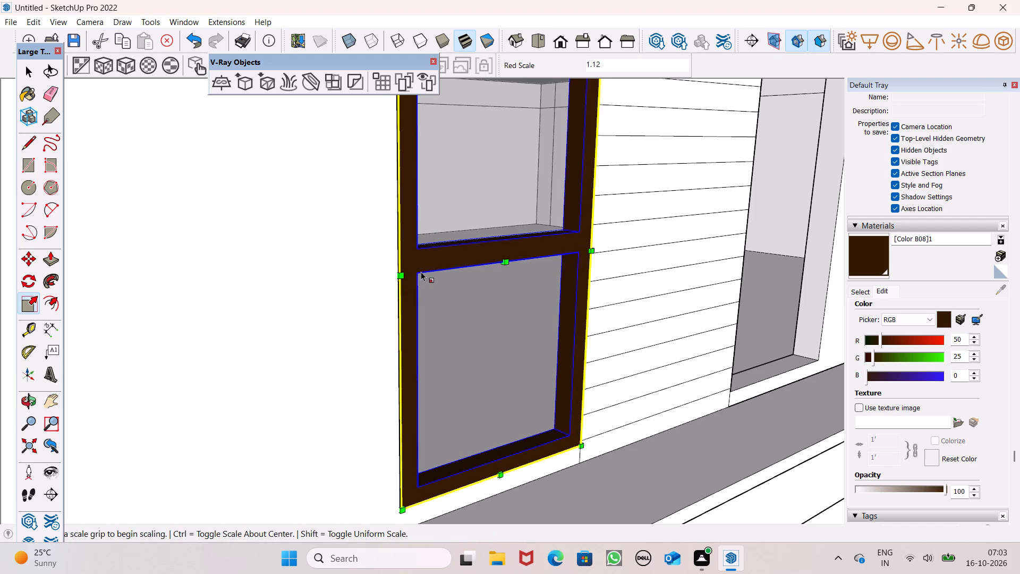
Stretch the two-pane frame's height to a blue-axis scale of about 1.02 to meet the opening's top edge, and deselect it.
middle_click_drag(407, 282, 285, 307)
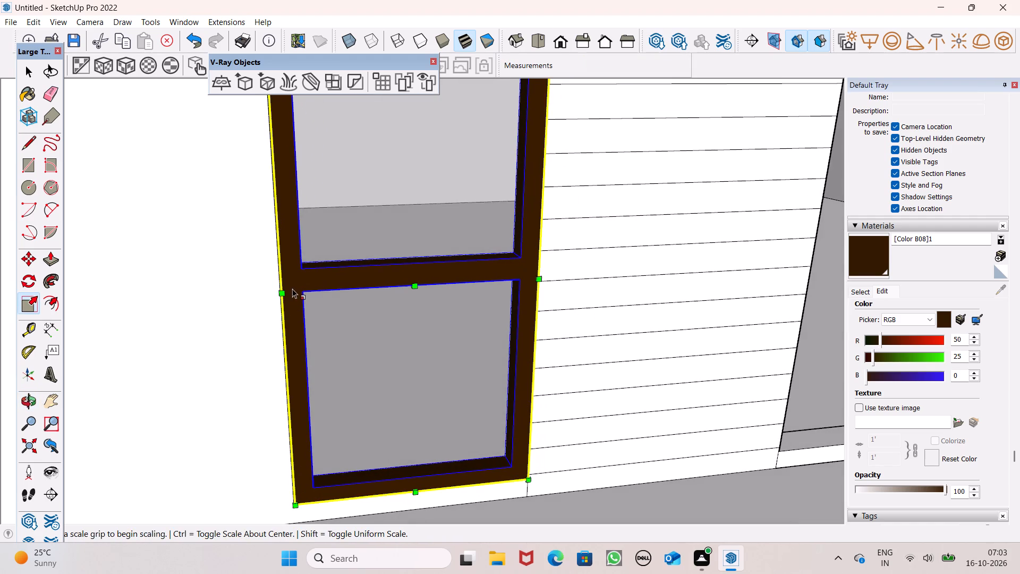
scroll(359, 288, "down", 4)
middle_click_drag(354, 148, 358, 195)
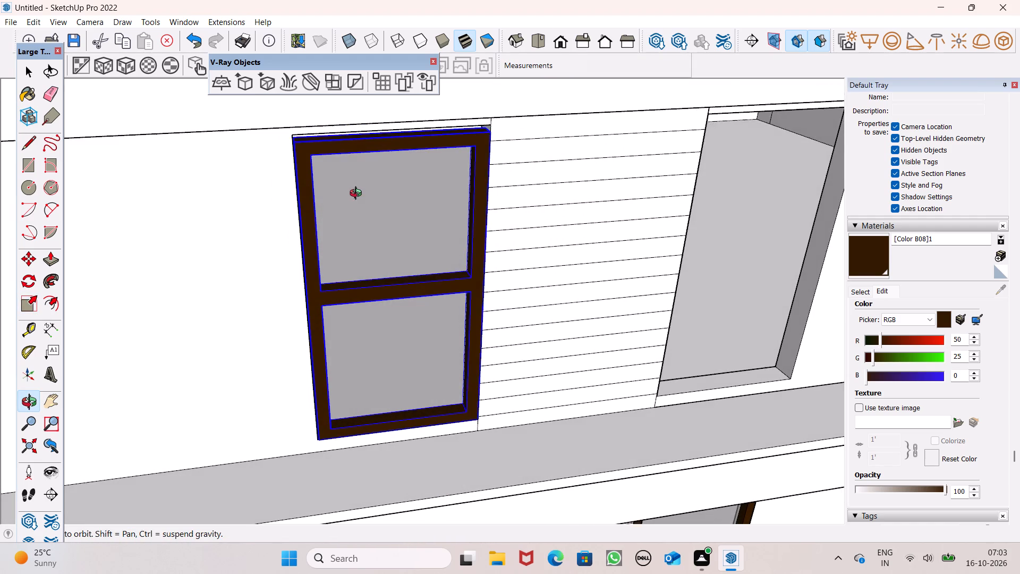
middle_click_drag(358, 195, 362, 178)
scroll(387, 114, "up", 12)
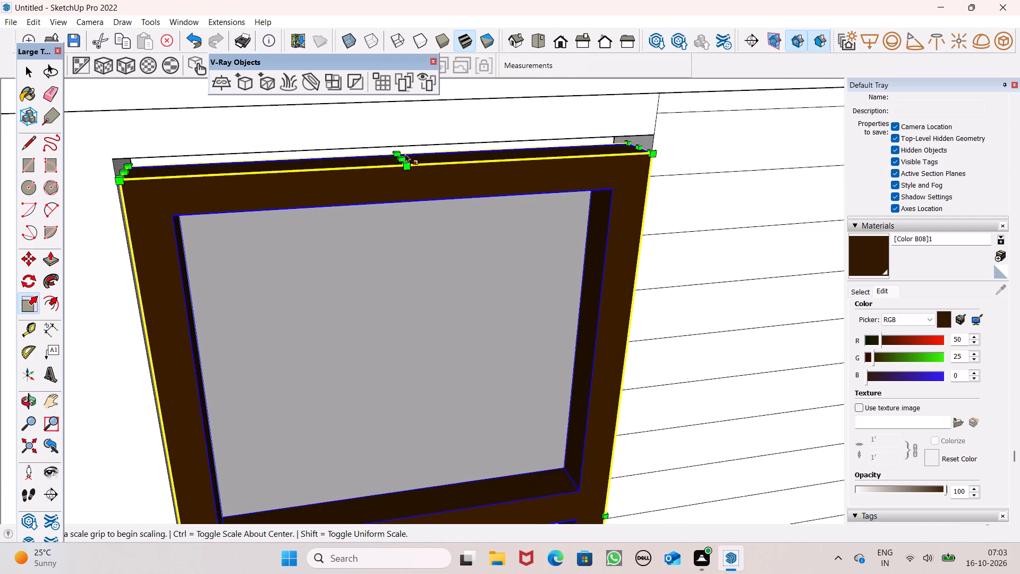
left_click_drag(402, 162, 399, 139)
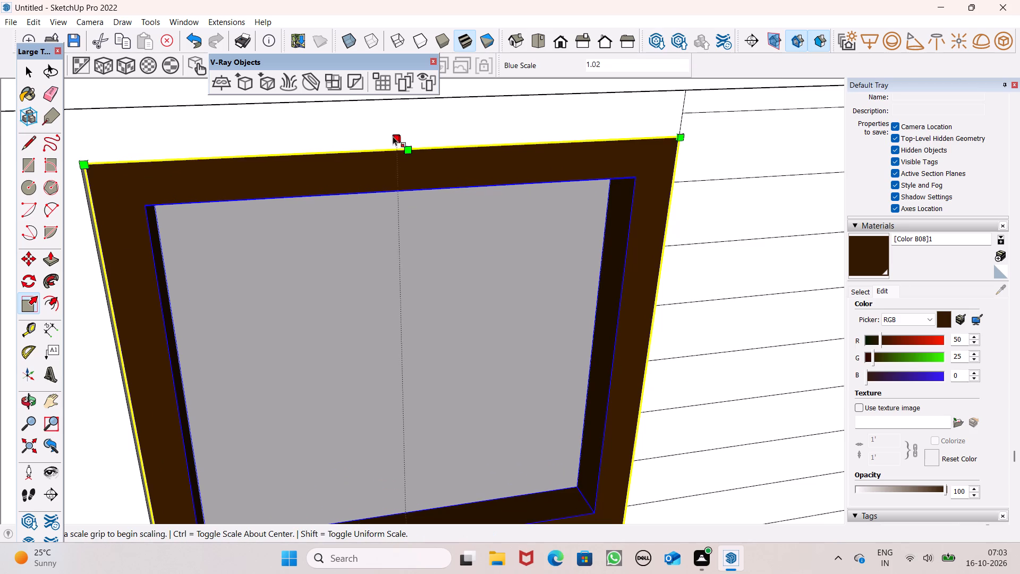
scroll(370, 122, "down", 15)
scroll(385, 157, "down", 15)
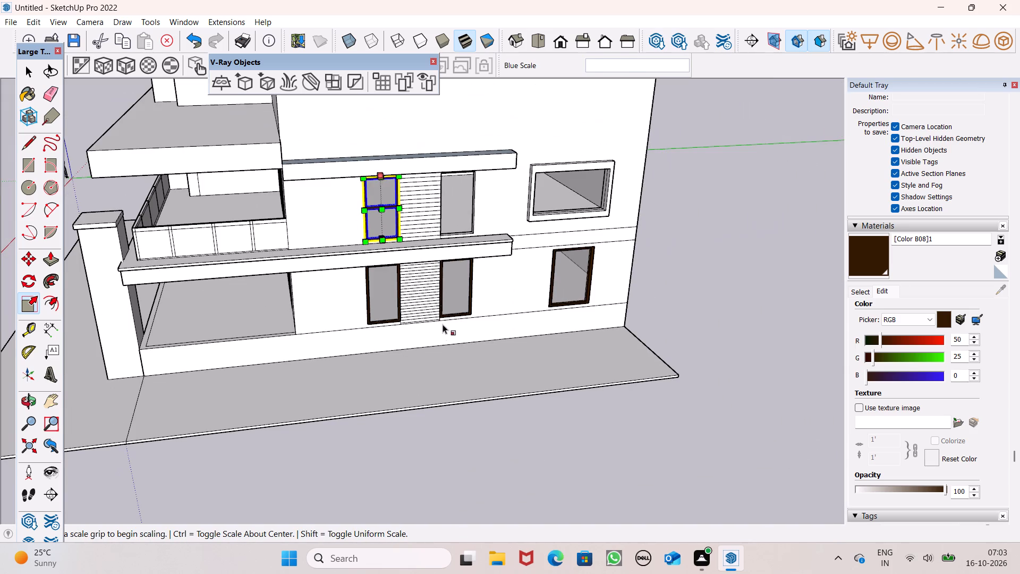
key("space")
left_click(640, 243)
Copy the fitted two-pane frame about 10' 4" across the slatted strip into the other upper-floor opening, and deselect it.
middle_click_drag(631, 237, 565, 223)
scroll(565, 223, "up", 1)
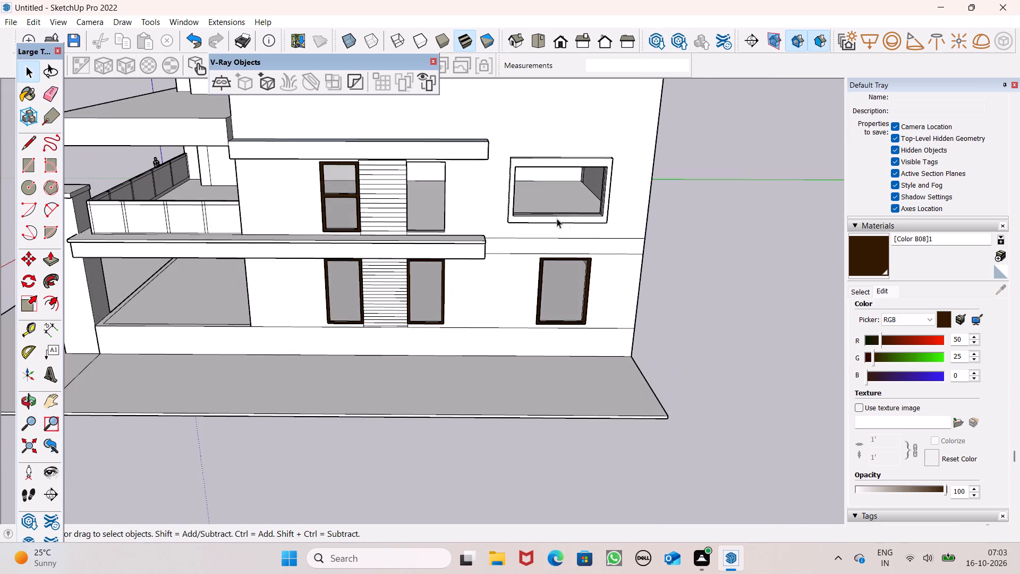
scroll(466, 205, "up", 7)
left_click(229, 206)
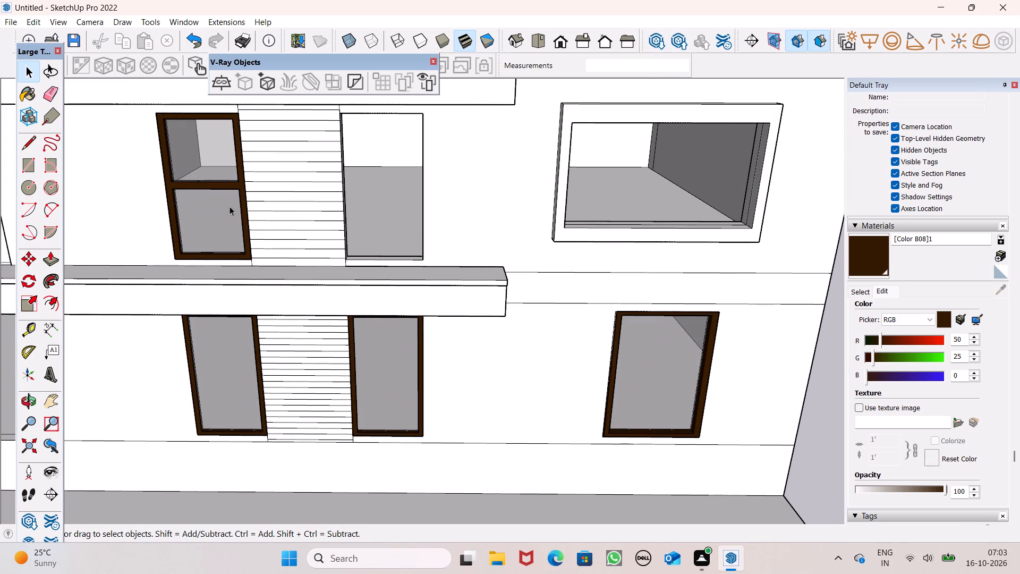
middle_click_drag(376, 211, 357, 238)
key("m")
key("Return")
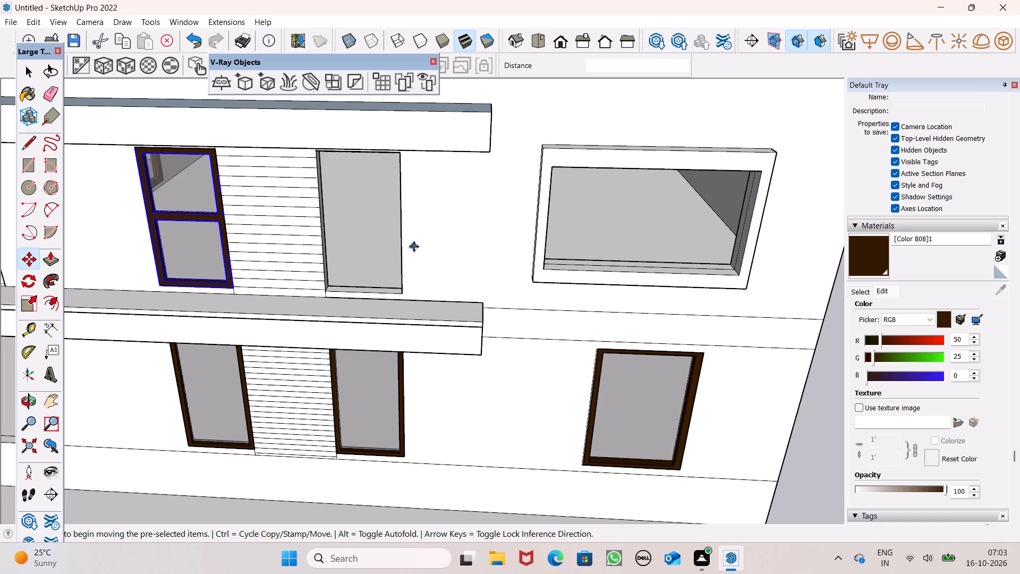
left_click_drag(235, 290, 291, 288)
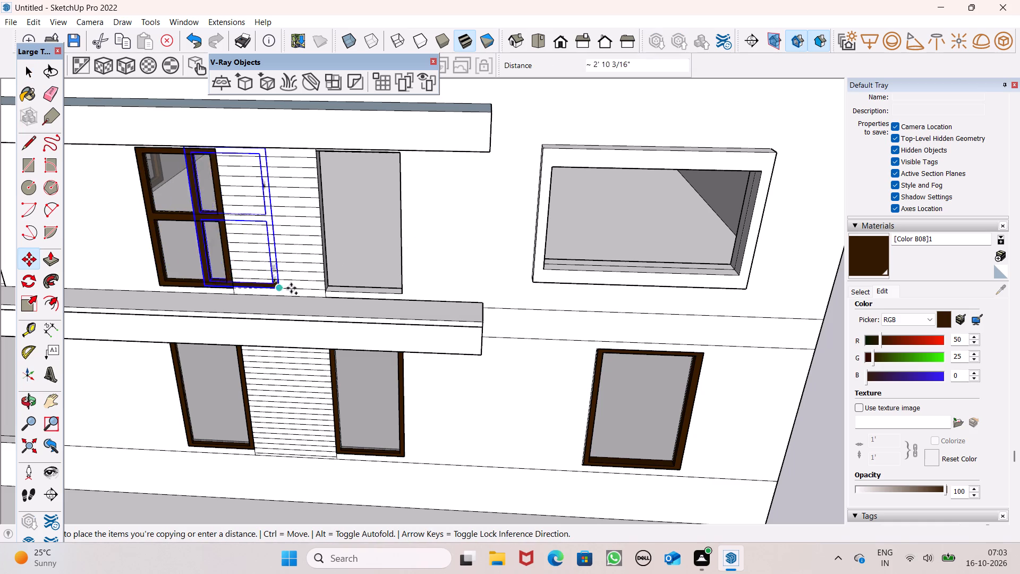
left_click_drag(291, 288, 402, 295)
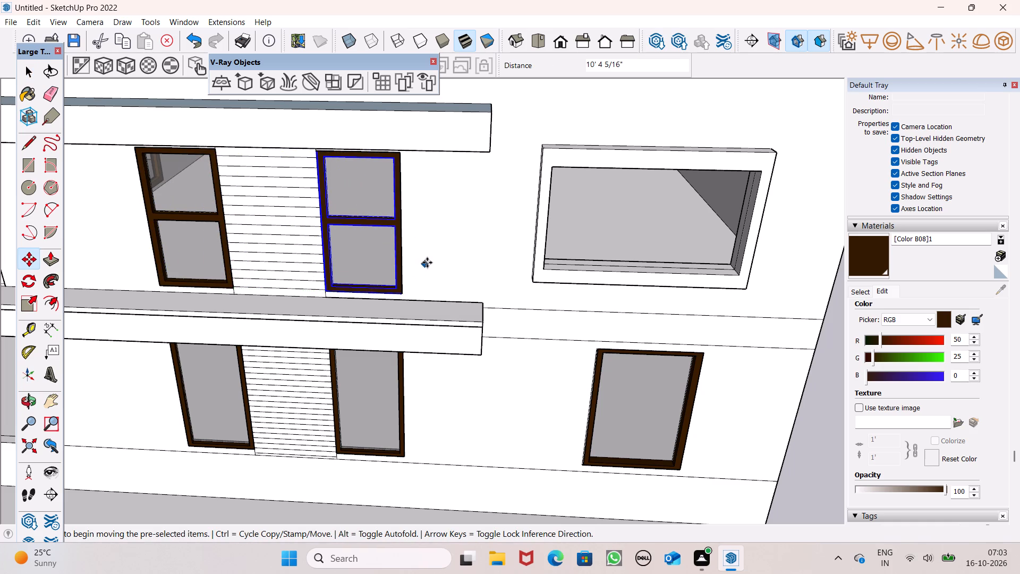
middle_click_drag(435, 276, 473, 225)
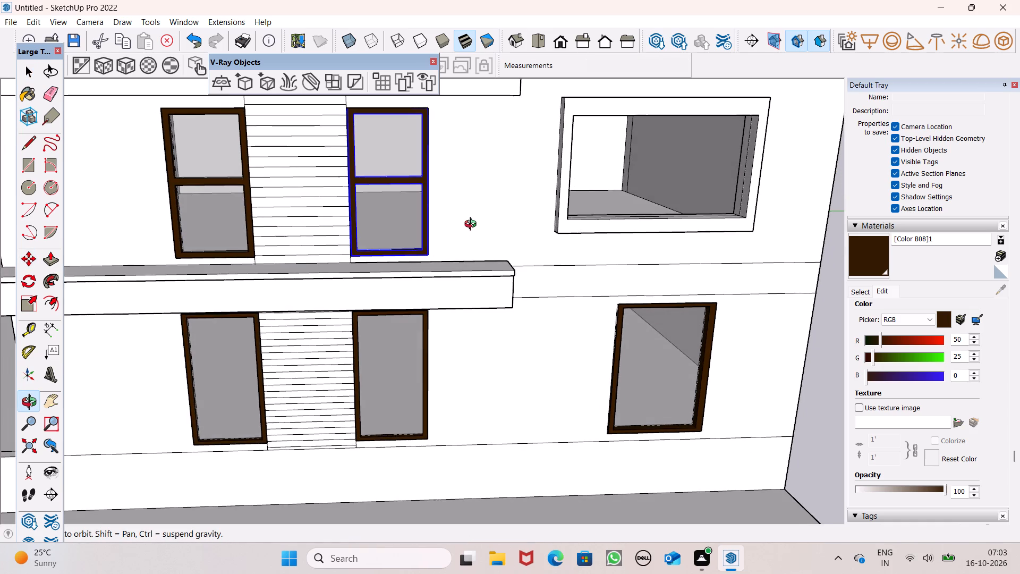
middle_click_drag(473, 225, 402, 234)
scroll(480, 240, "down", 7)
key("space")
left_click(751, 298)
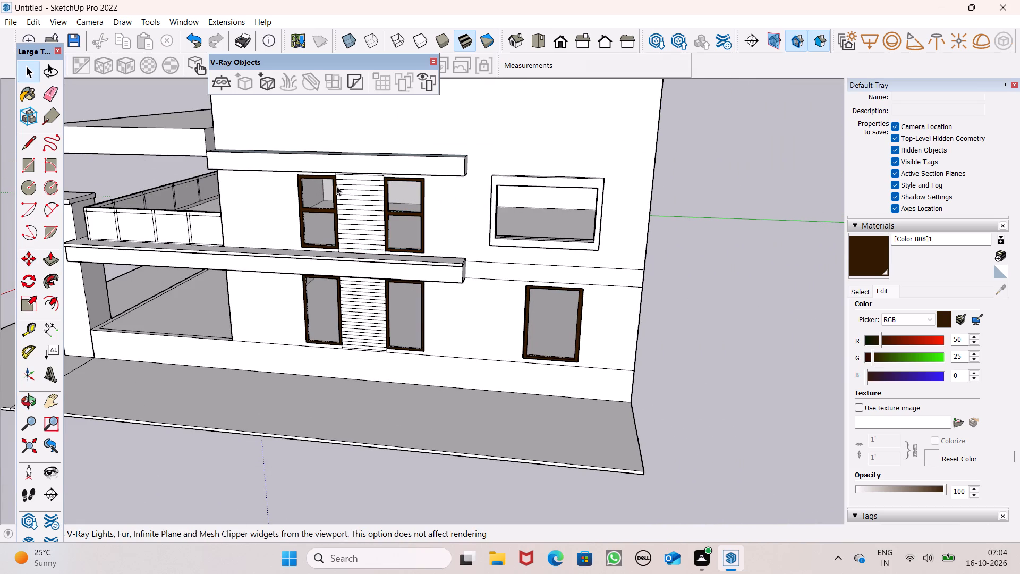
Copy the two-pane frame from the upper opening nearer the large framed window to the ground in front of the side wall, and deselect it.
scroll(345, 185, "up", 9)
middle_click_drag(391, 191, 409, 149)
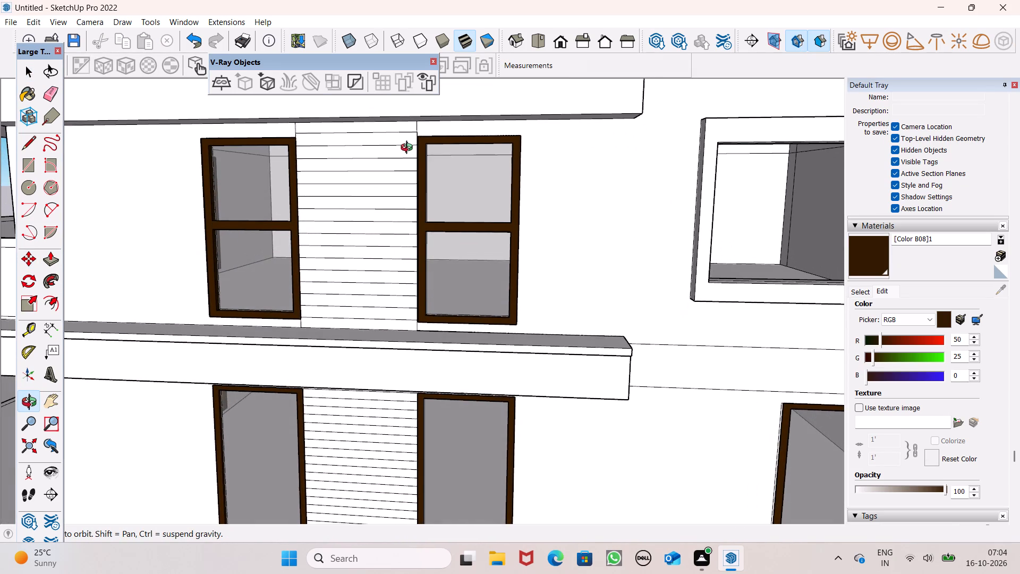
middle_click_drag(409, 149, 411, 149)
scroll(327, 122, "down", 10)
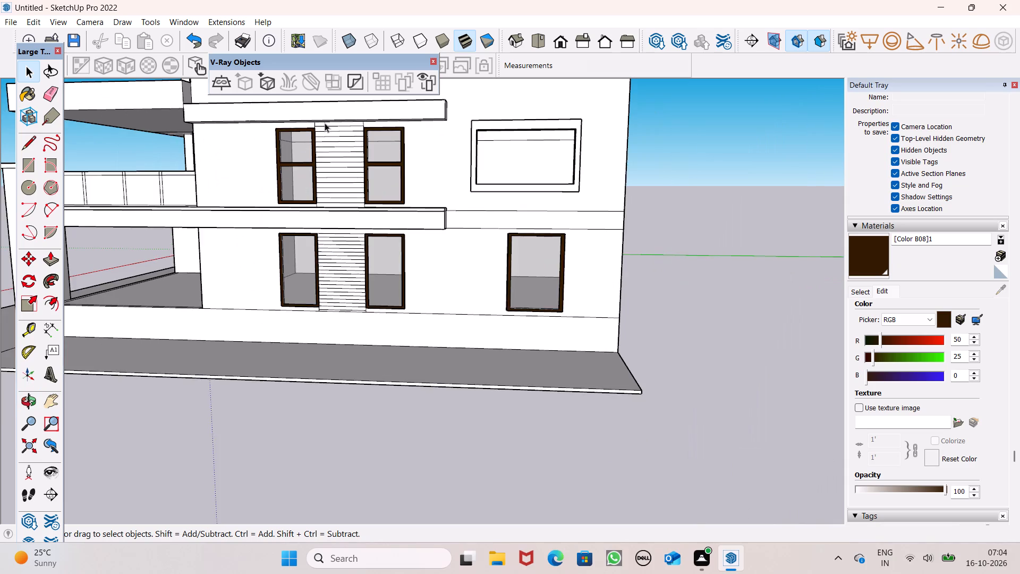
scroll(325, 123, "down", 4)
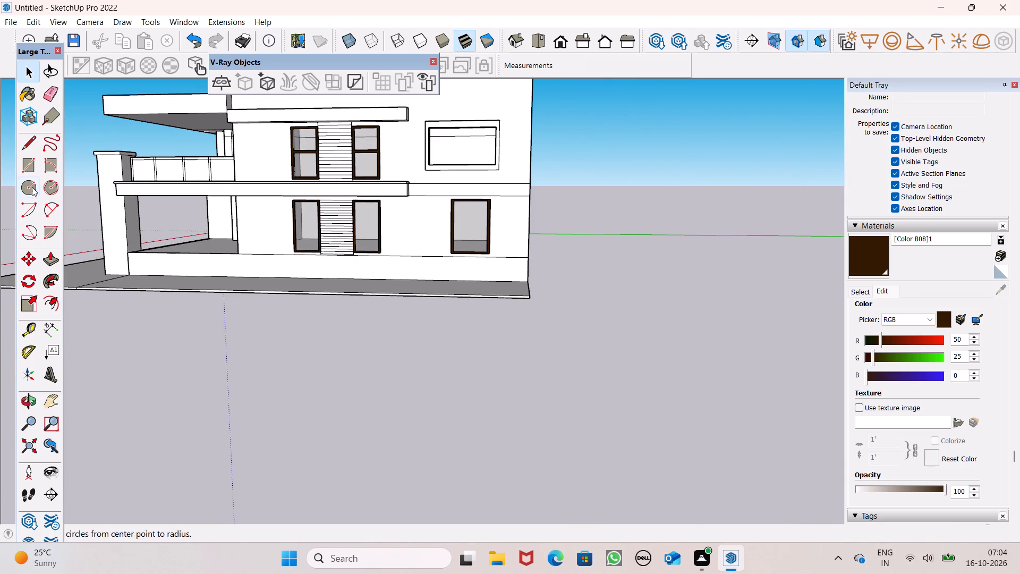
left_click(372, 161)
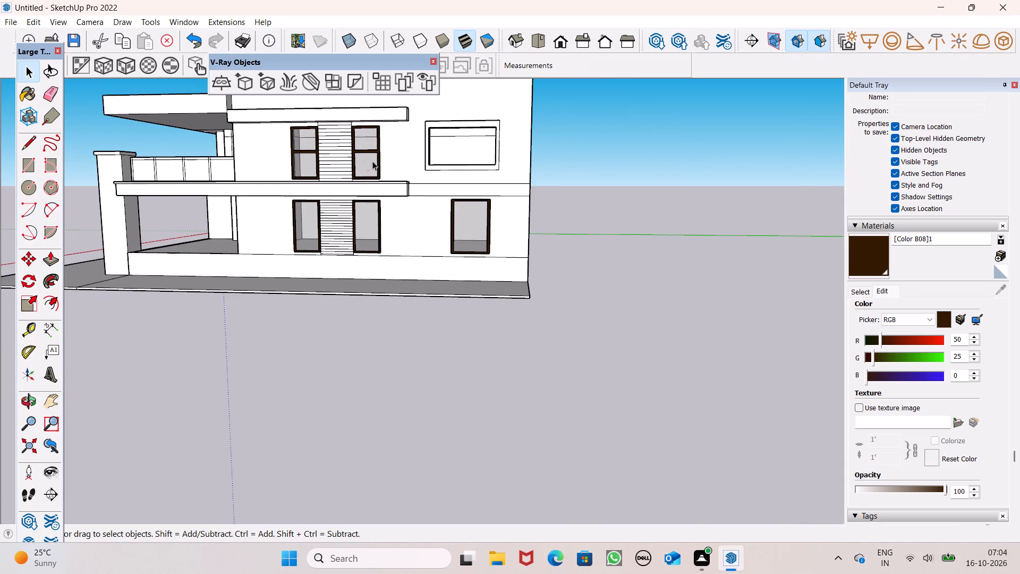
key("m")
key("Return")
key("backslash")
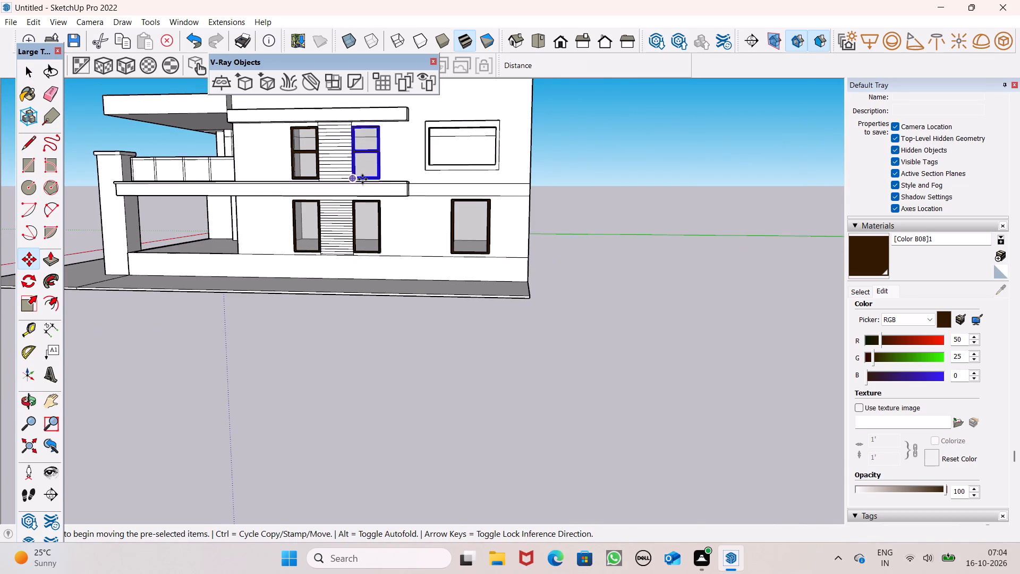
left_click_drag(378, 176, 402, 305)
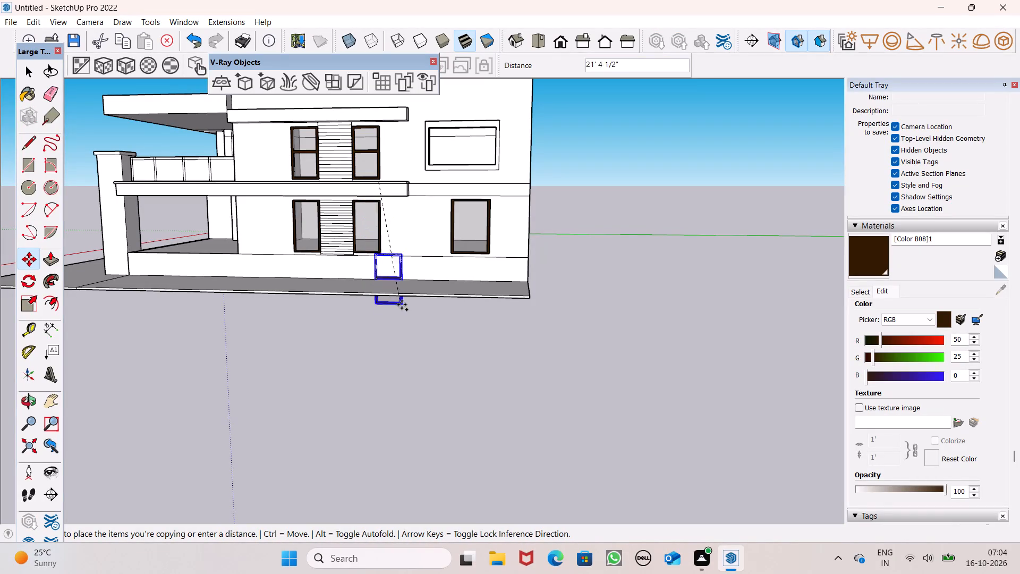
left_click_drag(402, 305, 392, 378)
key("space")
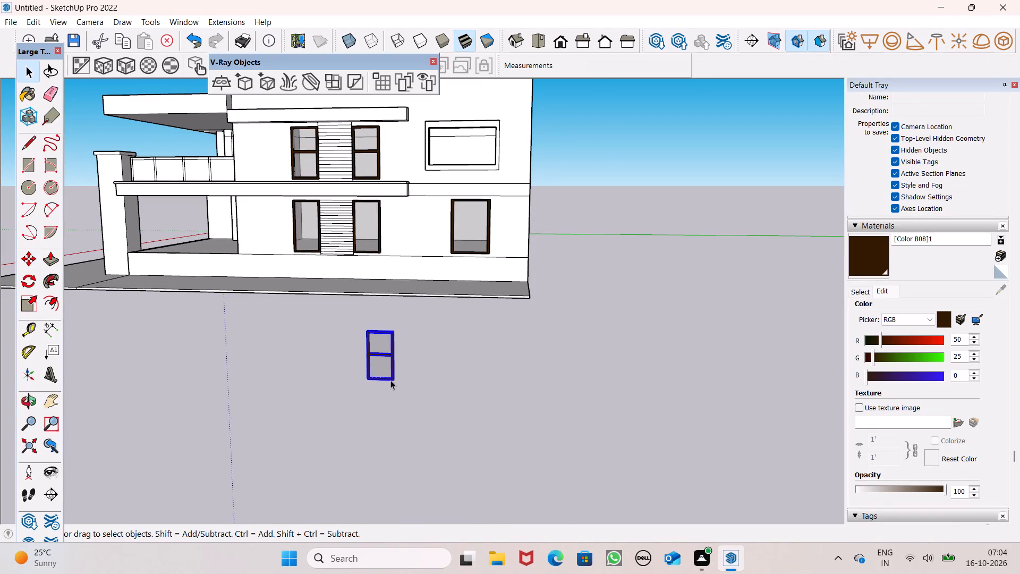
left_click(446, 404)
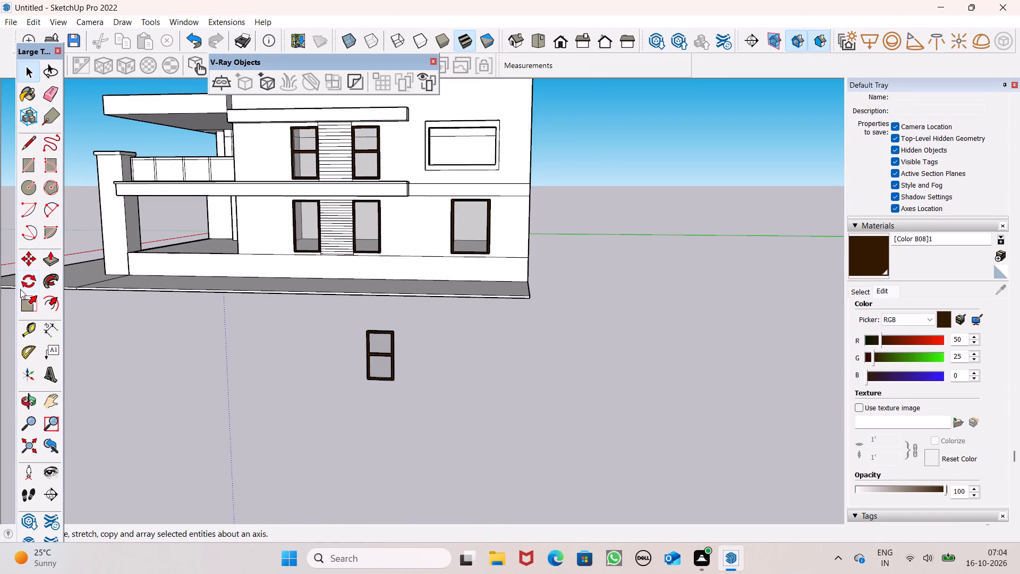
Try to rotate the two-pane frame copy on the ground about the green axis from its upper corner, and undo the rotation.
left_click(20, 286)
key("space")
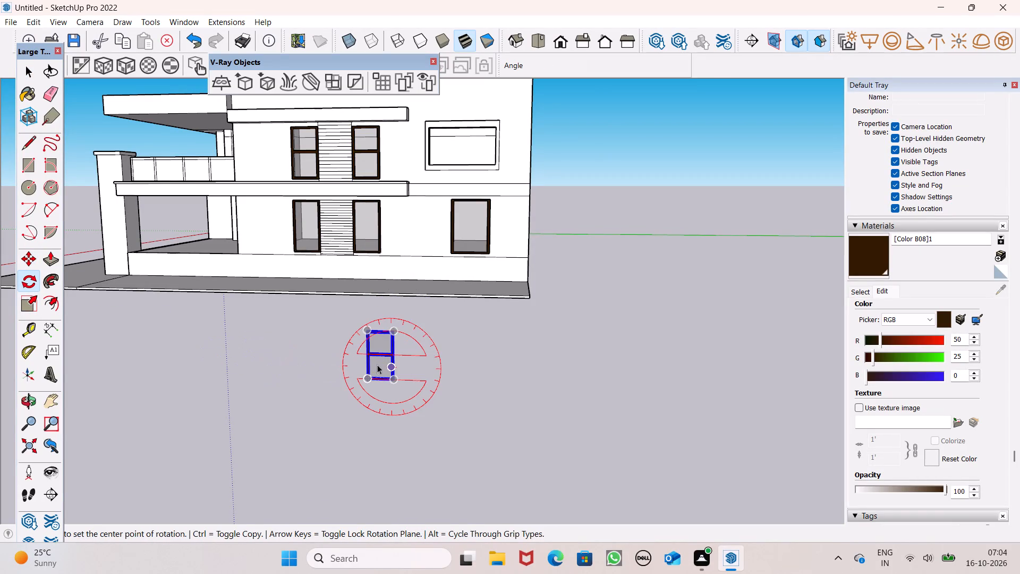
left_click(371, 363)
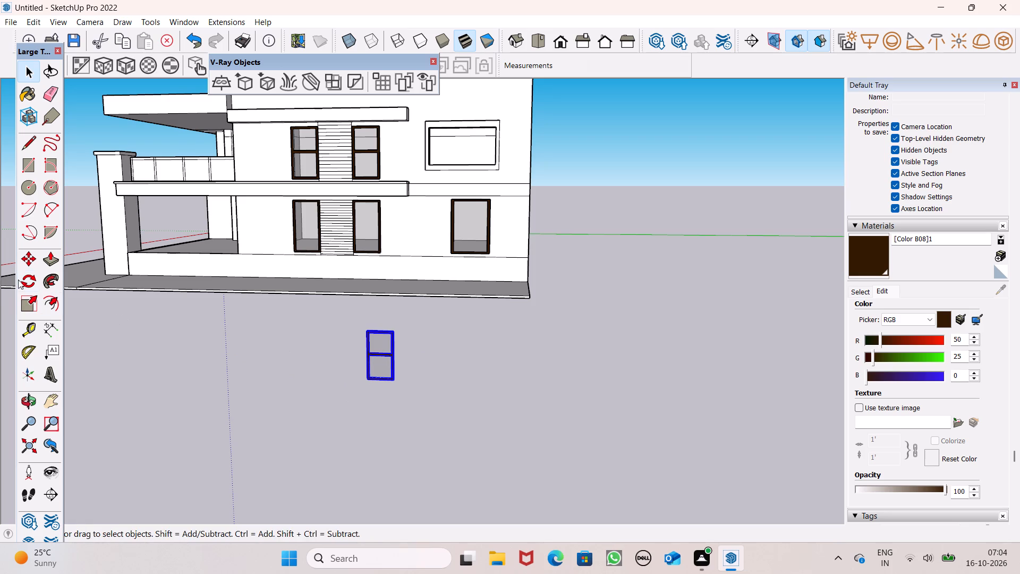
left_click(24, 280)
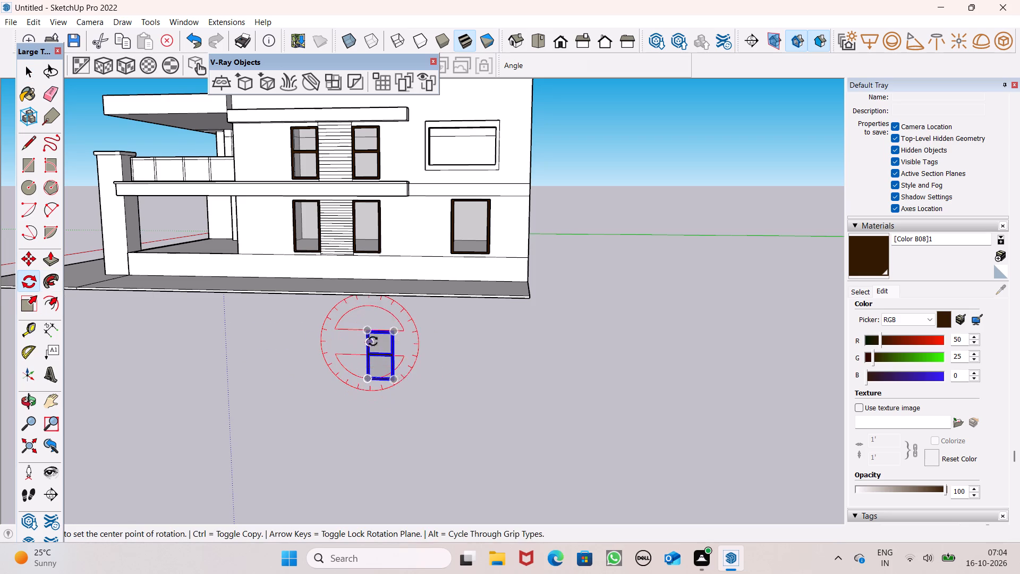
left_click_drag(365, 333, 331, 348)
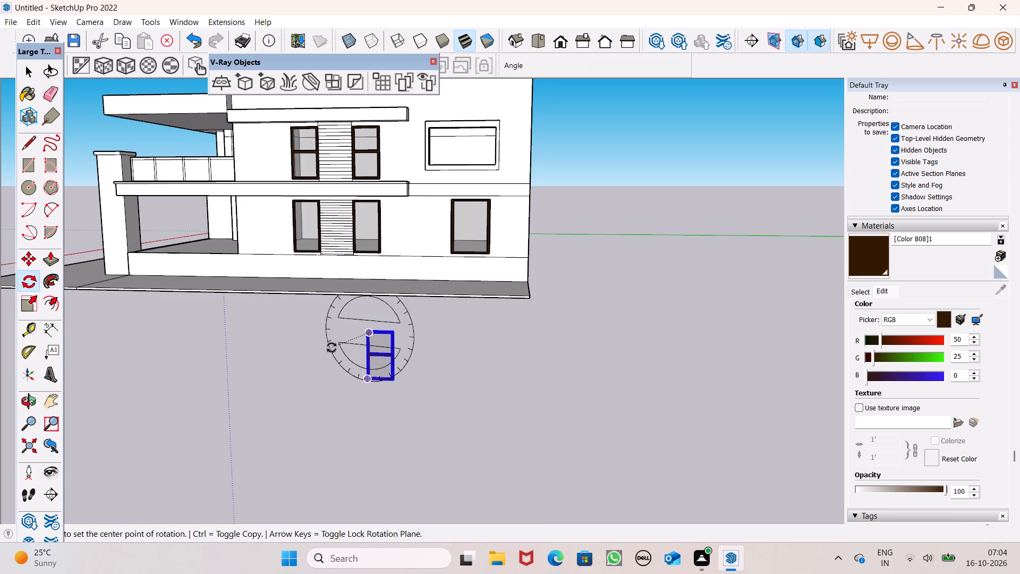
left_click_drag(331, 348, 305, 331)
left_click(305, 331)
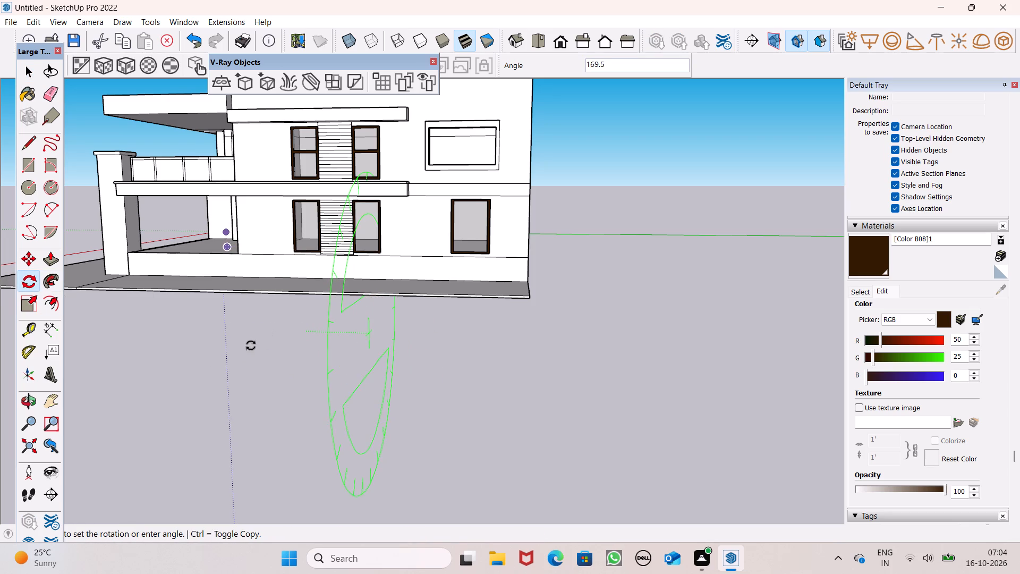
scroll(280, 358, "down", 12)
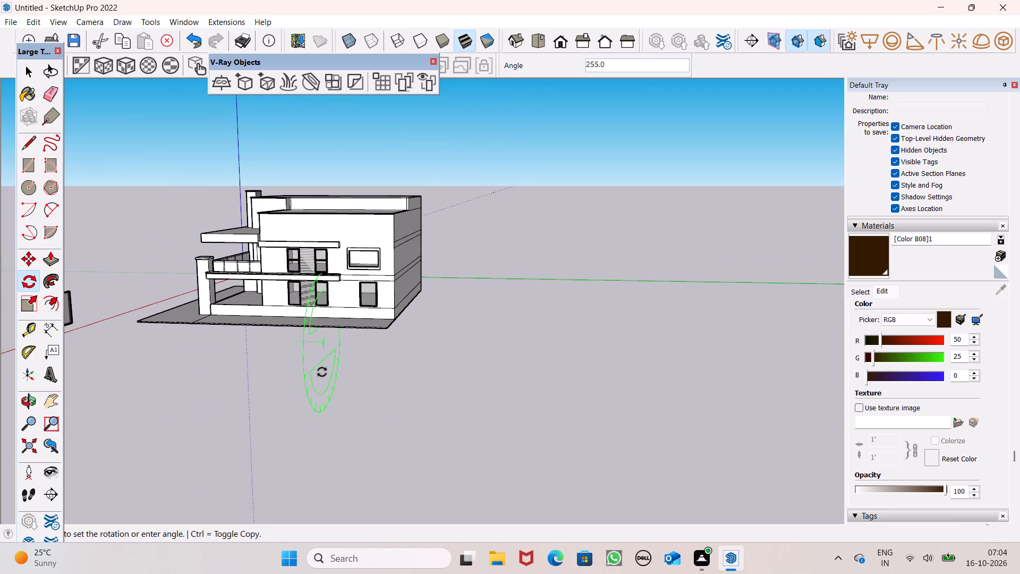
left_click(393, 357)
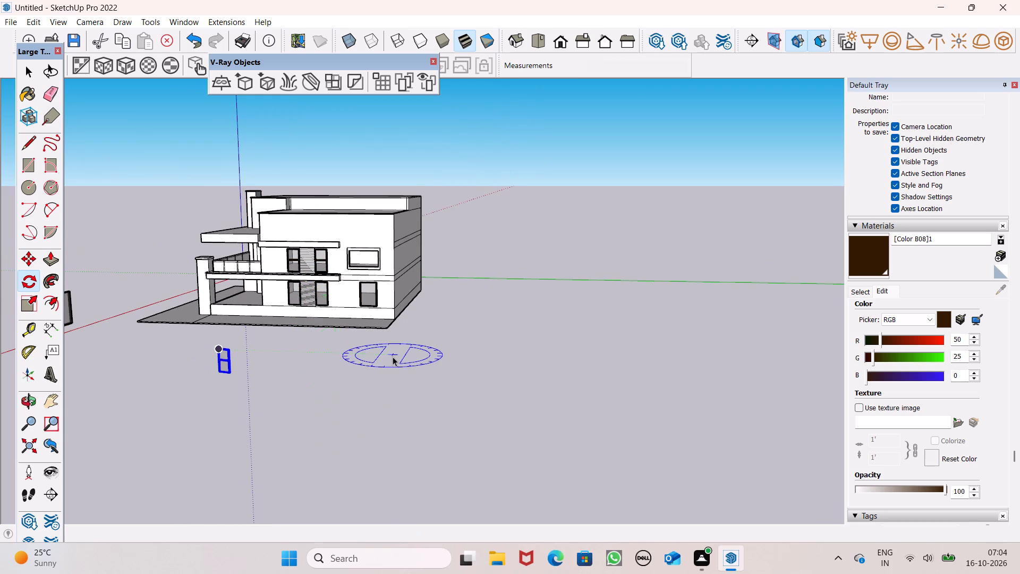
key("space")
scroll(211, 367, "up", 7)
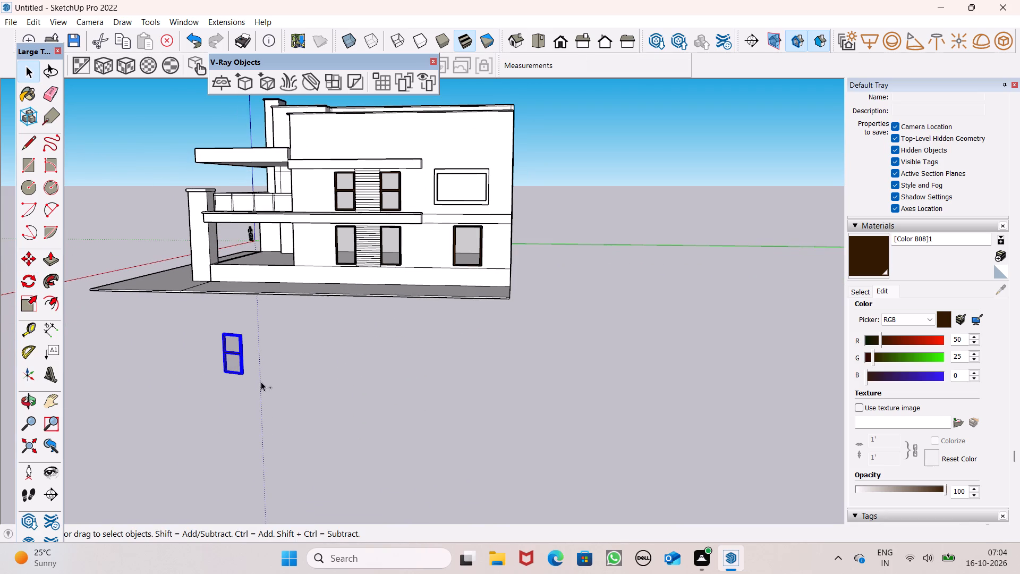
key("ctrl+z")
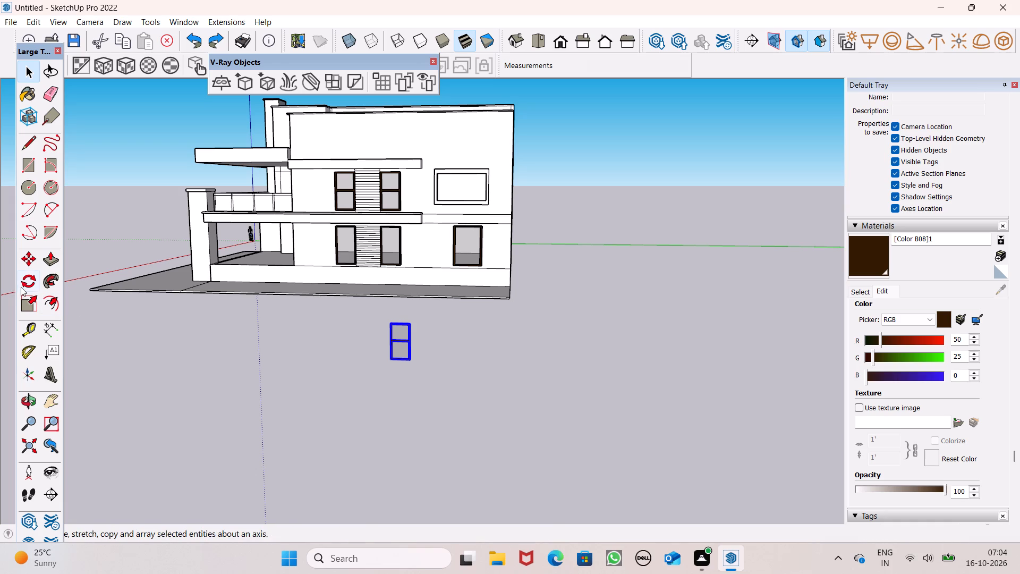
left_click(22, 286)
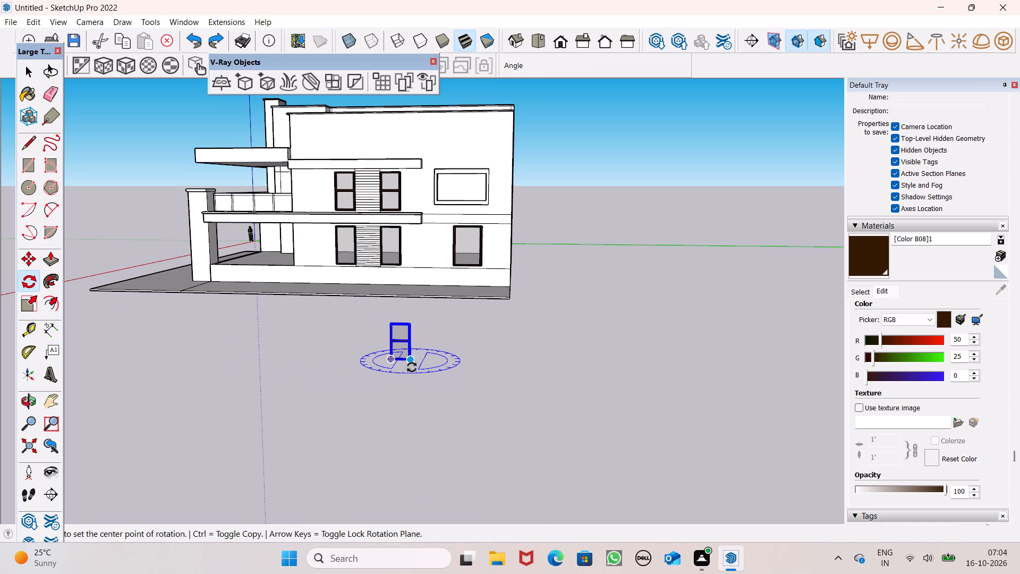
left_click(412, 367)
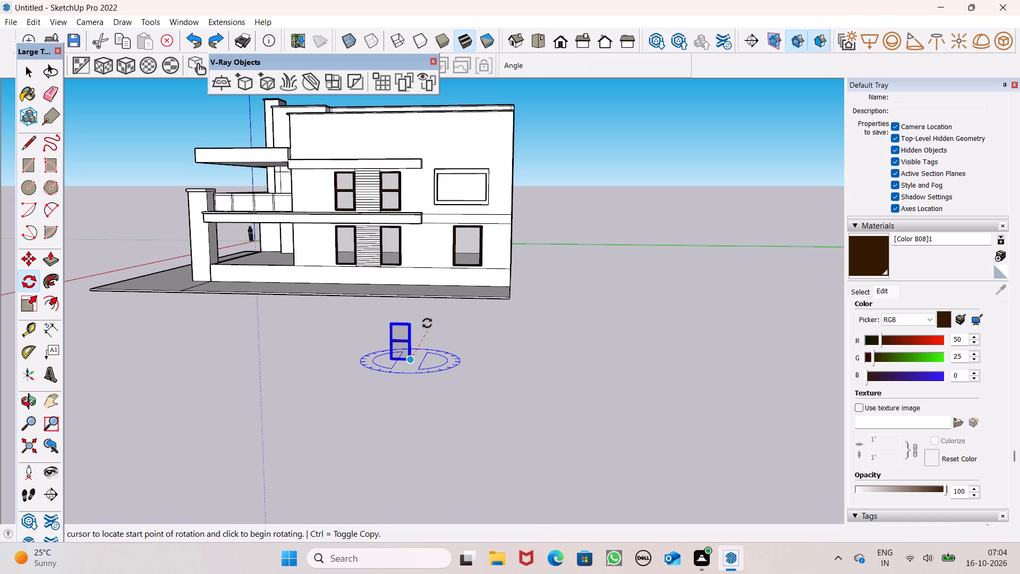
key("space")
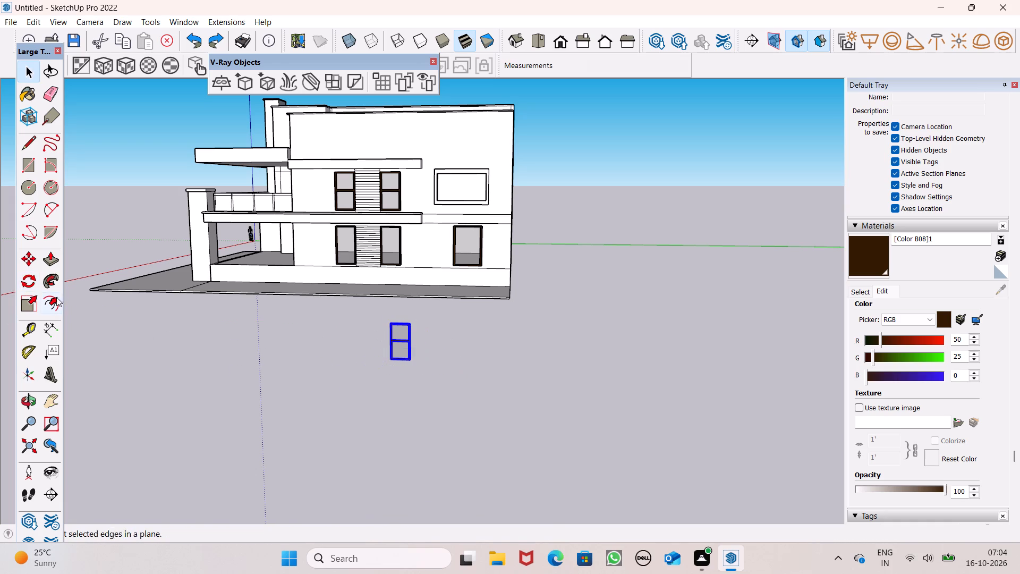
Rotate the two-pane frame copy 90° about the red axis from its upper corner so its panes sit side by side.
left_click(22, 281)
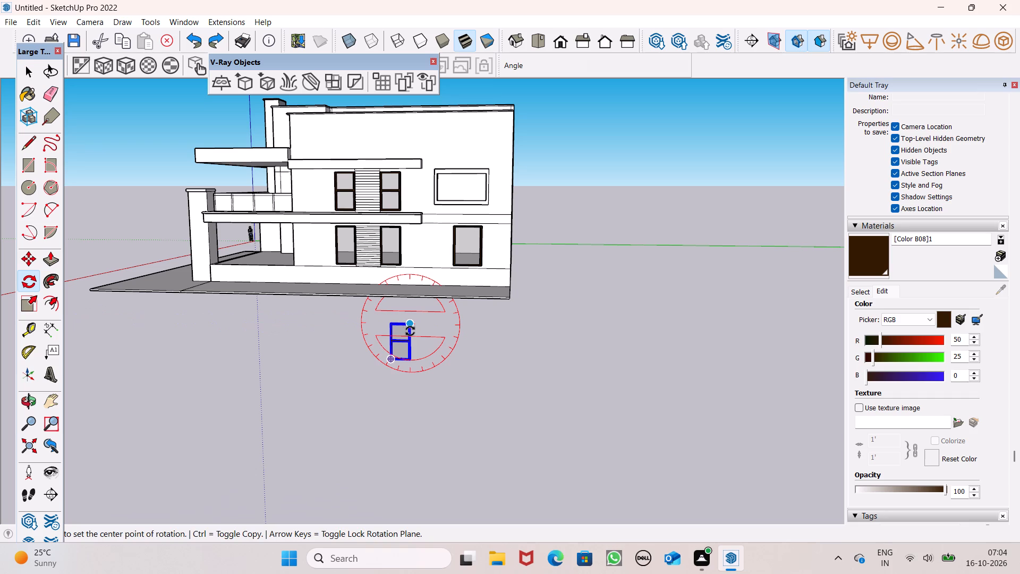
left_click(411, 331)
left_click(458, 330)
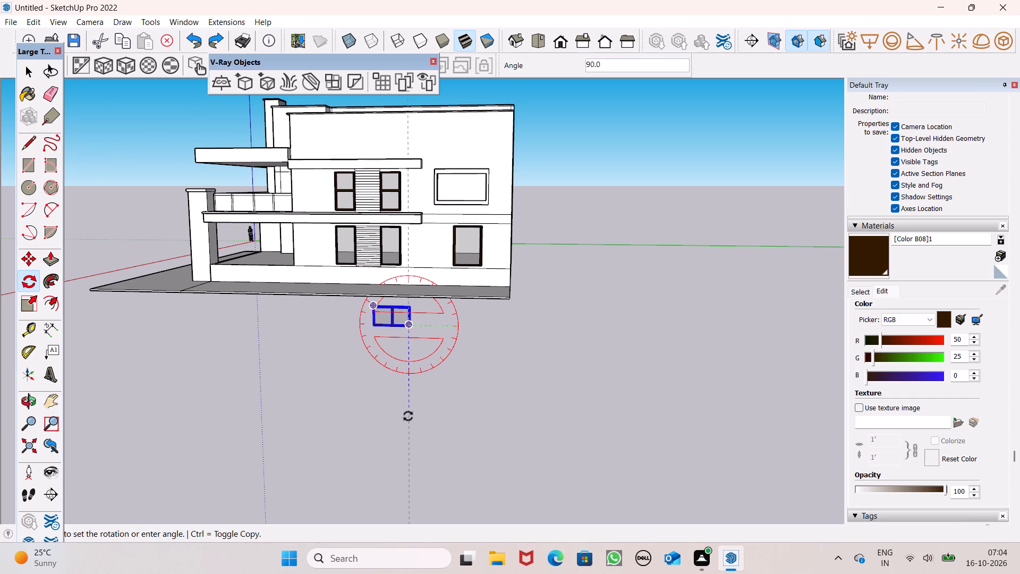
left_click(408, 416)
key("space")
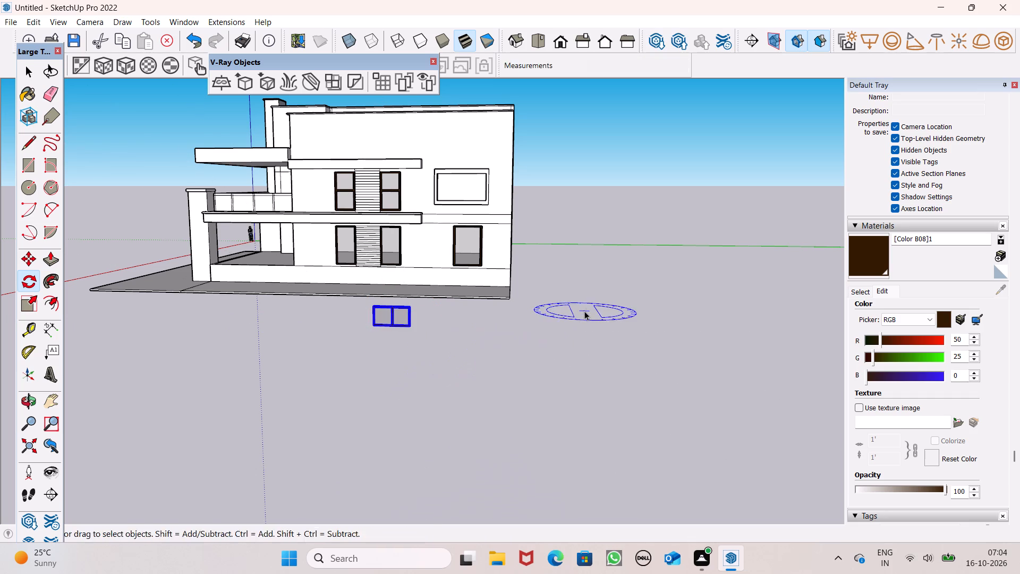
Move the rotated frame to the large framed upper-floor window, placing its lower corner at the opening's inner lower corner farthest from the balcony.
key("m")
key("Return")
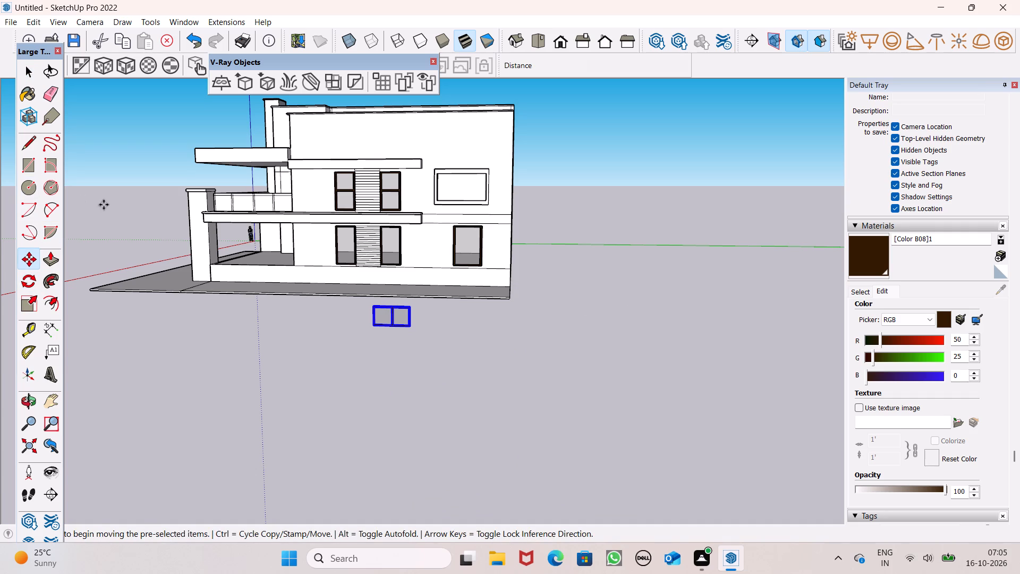
scroll(40, 235, "up", 1)
left_click_drag(413, 326, 414, 325)
left_click_drag(414, 325, 482, 200)
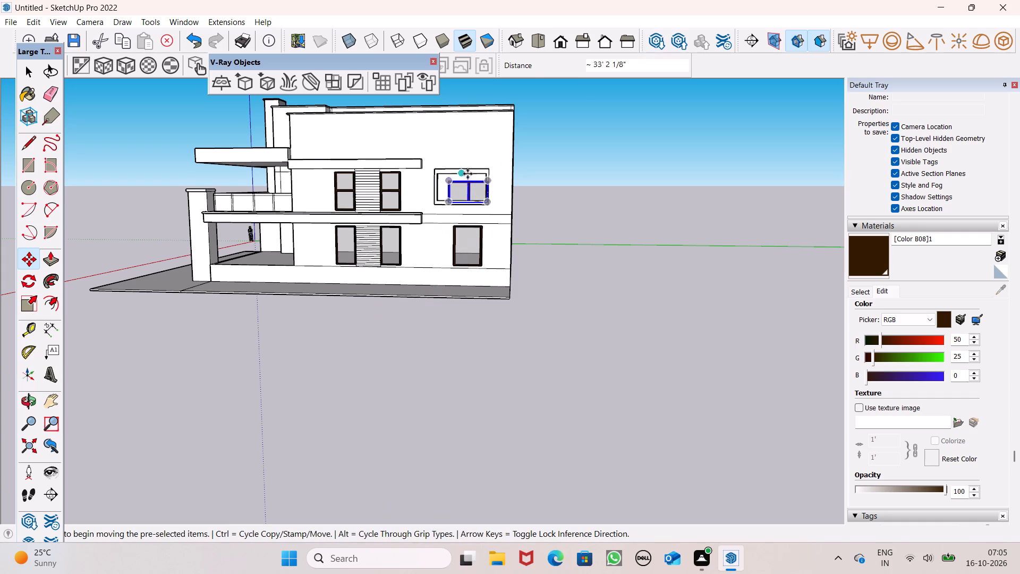
scroll(475, 170, "up", 11)
middle_click_drag(552, 258, 560, 298)
scroll(530, 300, "up", 6)
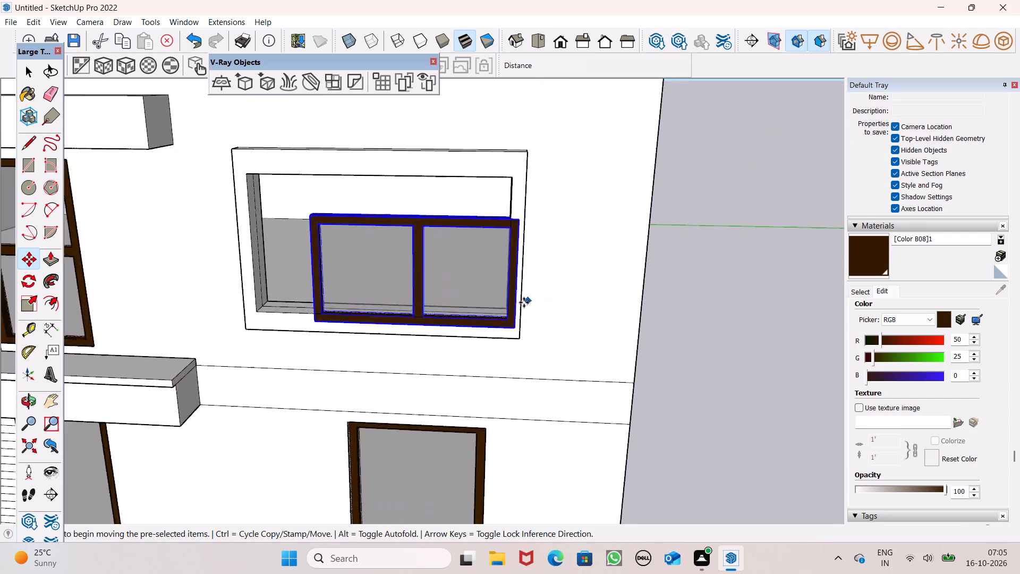
left_click_drag(514, 331, 501, 317)
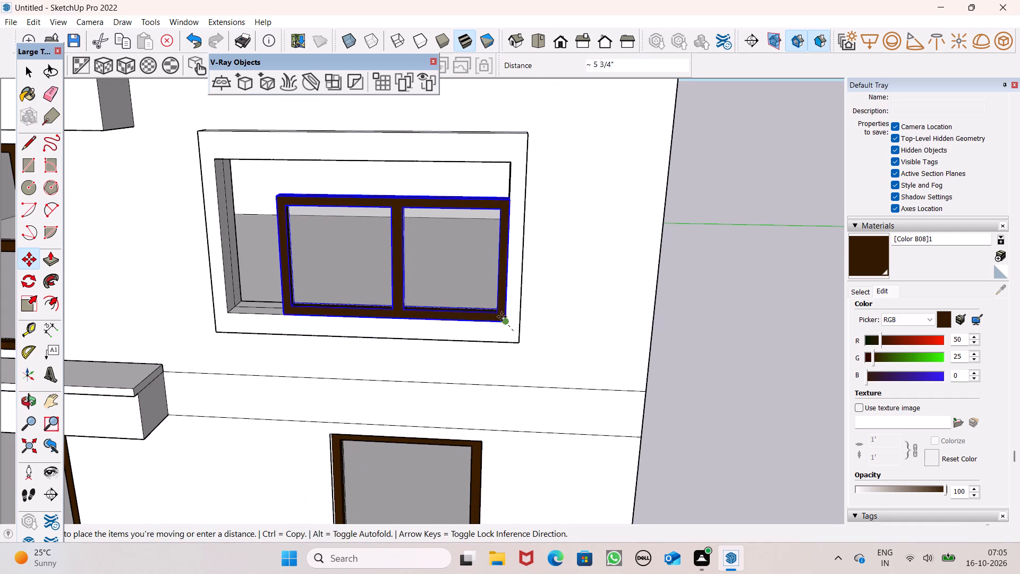
left_click_drag(501, 317, 498, 320)
Push the two-pane frame about 1' 1" into the depth of the large upper-floor opening.
scroll(498, 250, "up", 1)
middle_click_drag(500, 250, 575, 264)
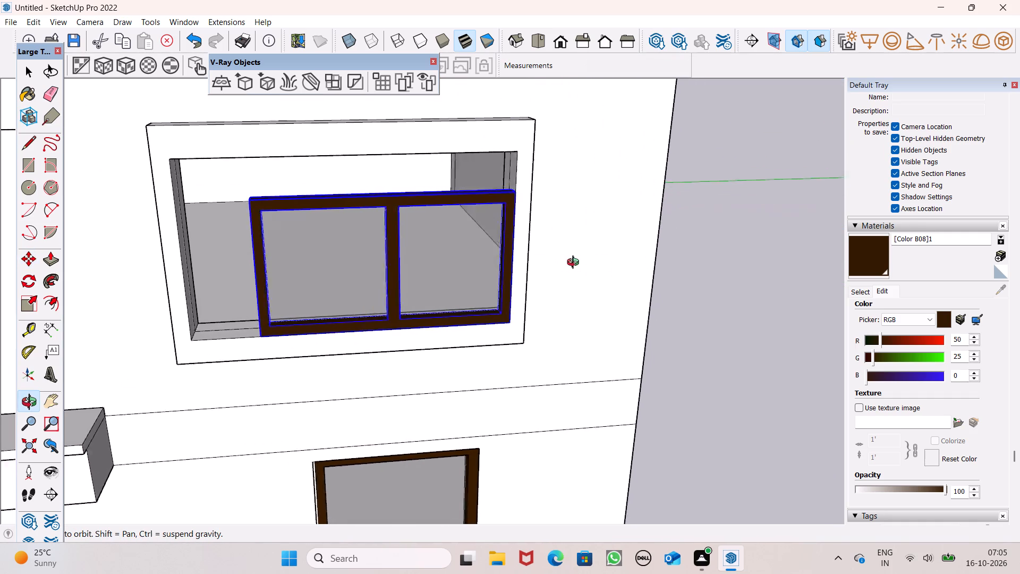
middle_click_drag(575, 264, 584, 291)
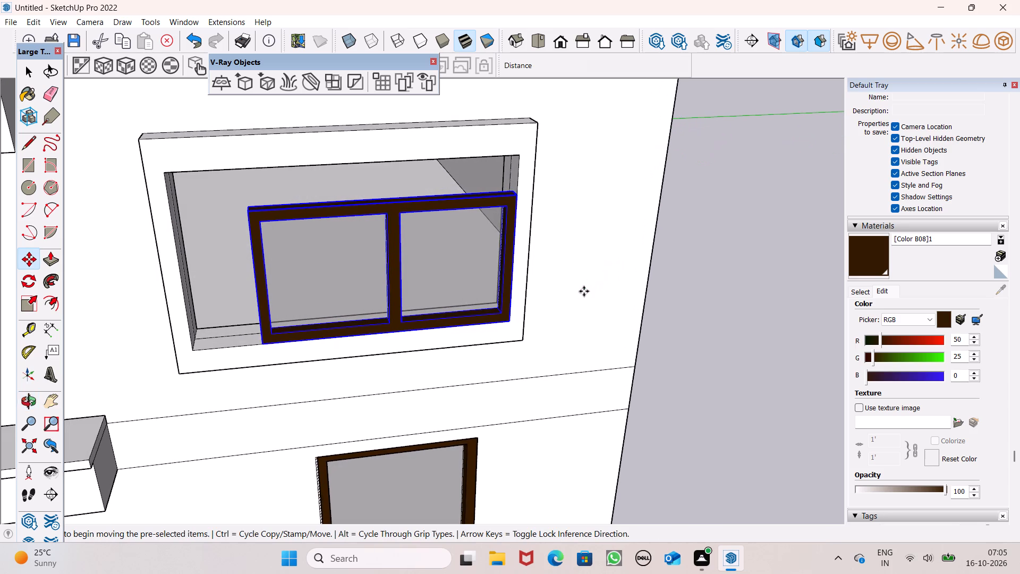
scroll(581, 286, "up", 1)
scroll(558, 249, "up", 2)
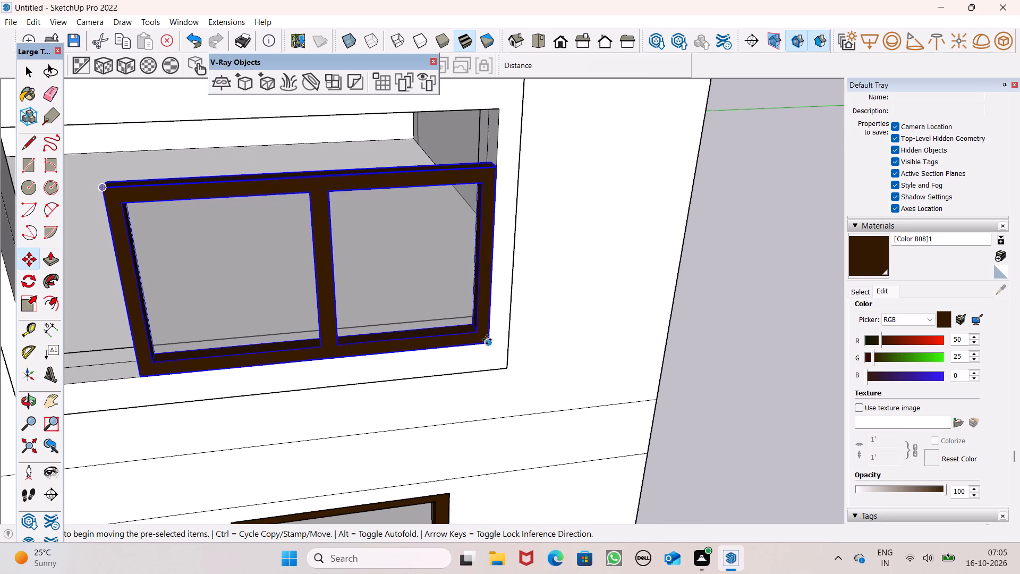
left_click_drag(488, 344, 476, 325)
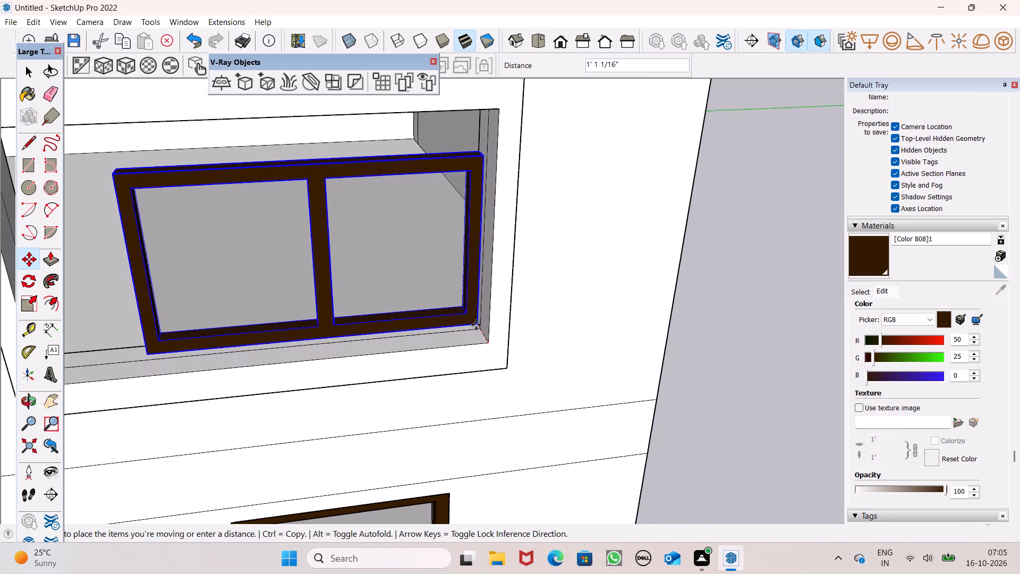
left_click_drag(476, 325, 474, 325)
Stretch the two-pane frame's width along the blue scale axis until it reaches the opening's balcony-side edge.
scroll(516, 277, "down", 7)
middle_click_drag(526, 276, 630, 221)
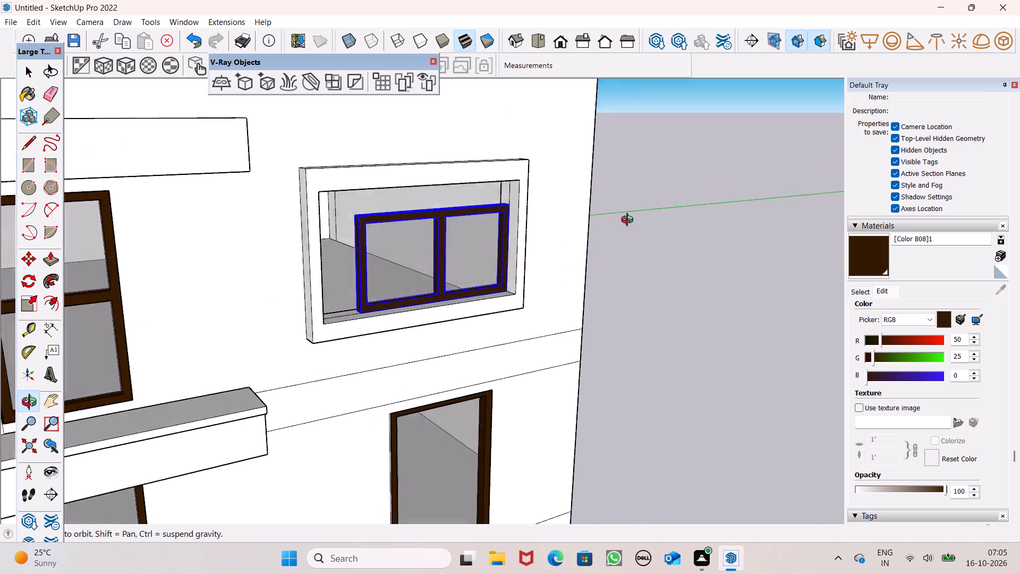
middle_click_drag(630, 221, 692, 197)
left_click(25, 308)
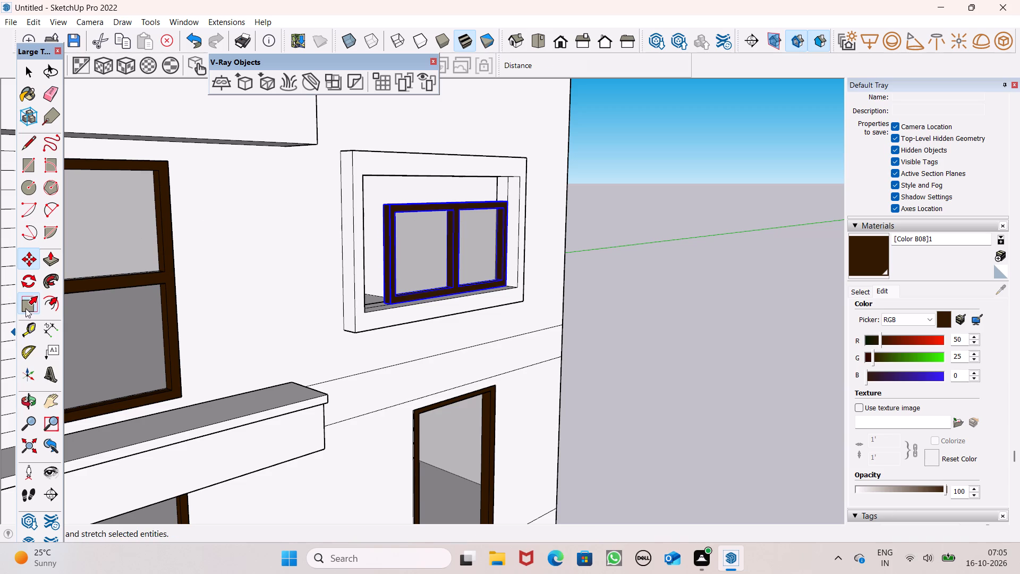
scroll(318, 275, "up", 6)
left_click_drag(424, 243, 414, 252)
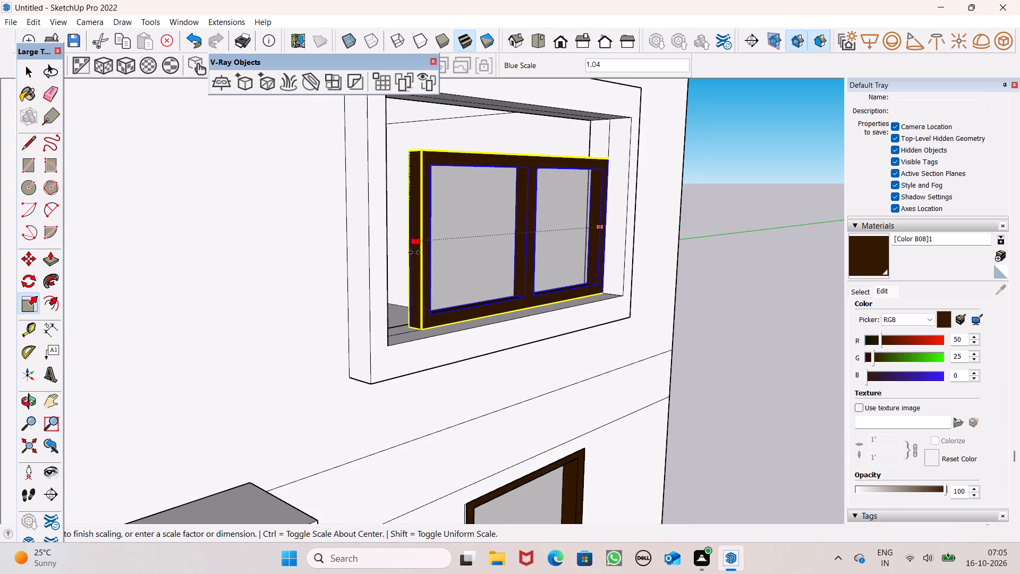
left_click_drag(414, 252, 380, 271)
scroll(432, 296, "up", 1)
middle_click_drag(433, 296, 355, 337)
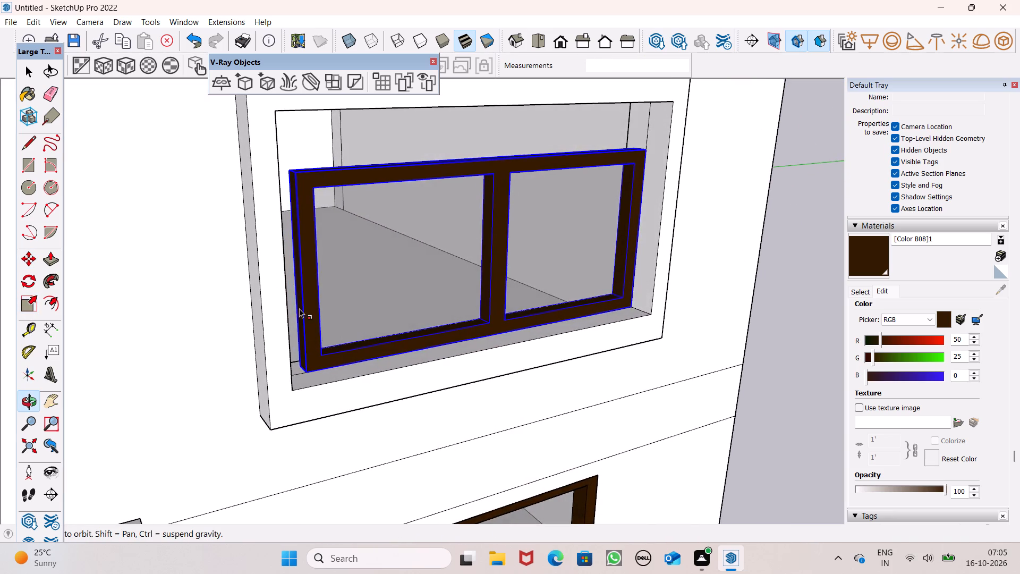
scroll(294, 301, "up", 4)
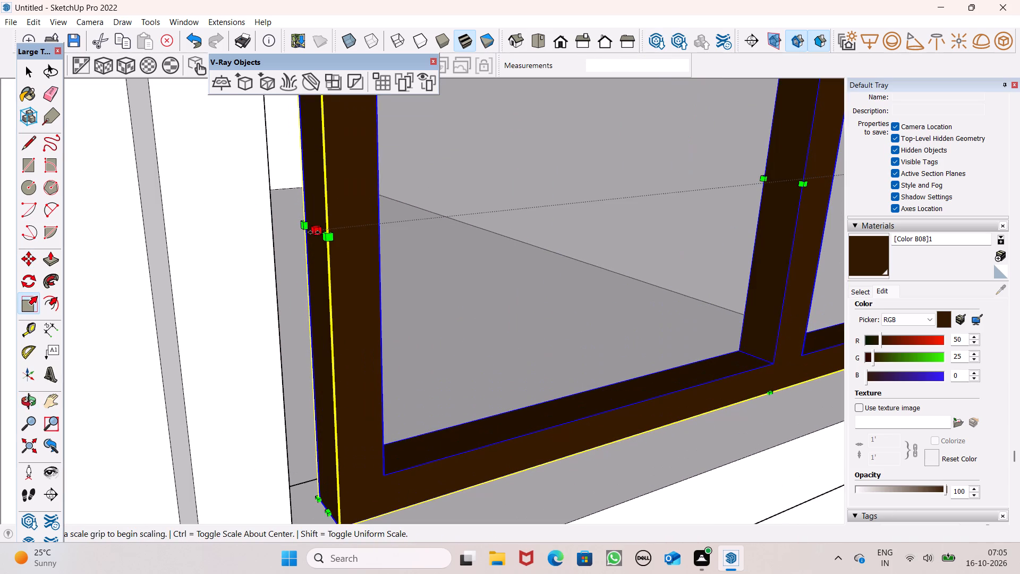
left_click_drag(314, 232, 270, 251)
Stretch the two-pane frame's height upward to a red-axis scale of about 1.28 toward the opening's top edge.
scroll(350, 298, "down", 6)
middle_click_drag(399, 340, 301, 368)
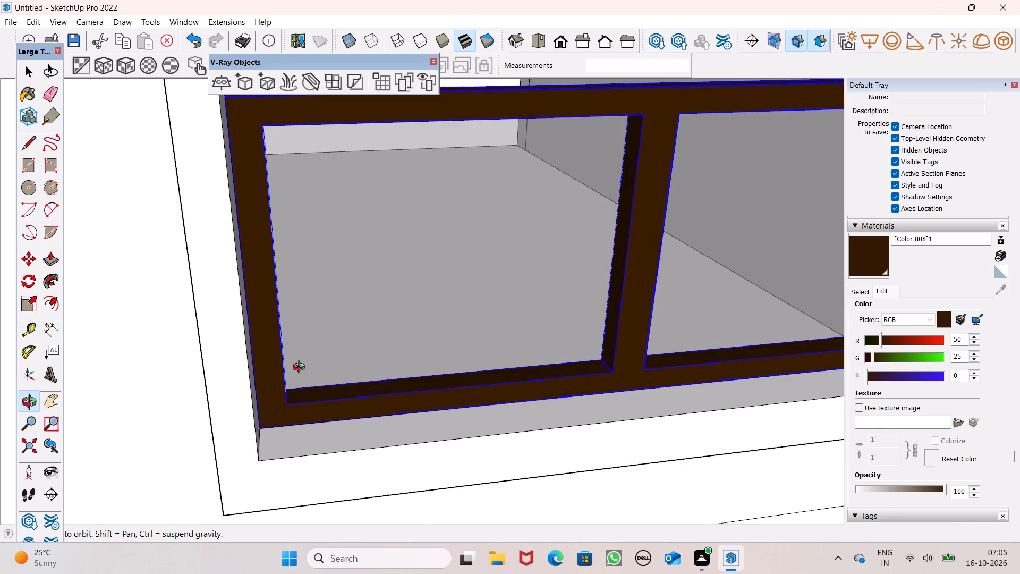
middle_click_drag(301, 368, 288, 368)
scroll(287, 337, "down", 6)
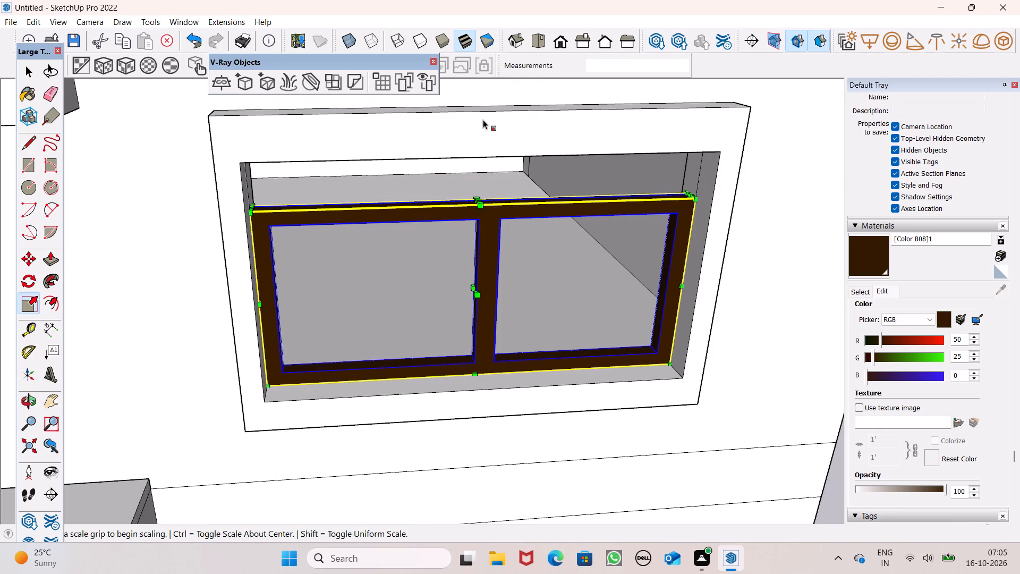
scroll(483, 120, "up", 7)
left_click_drag(473, 272, 486, 193)
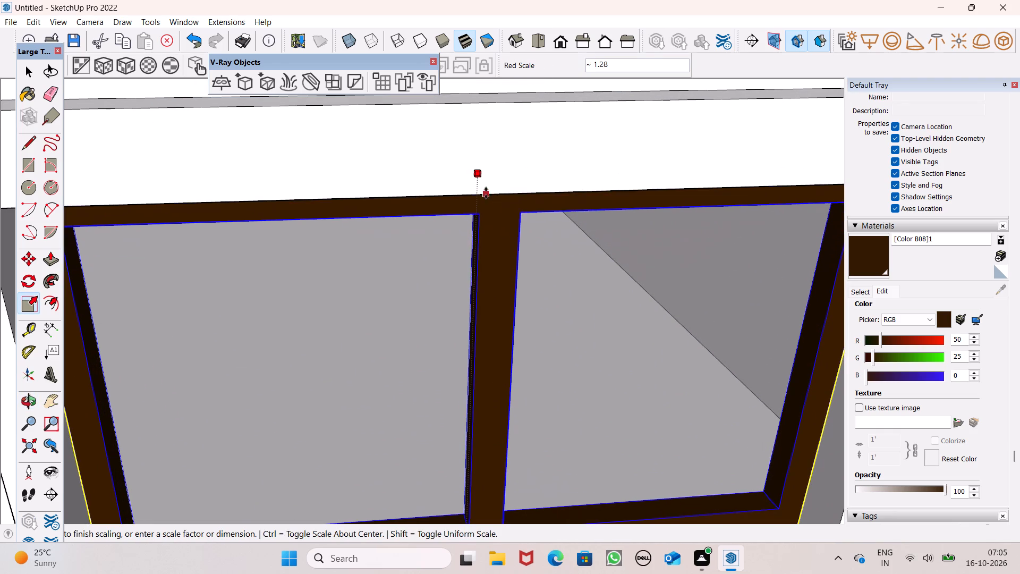
left_click_drag(486, 193, 486, 190)
Stretch the two-pane frame's height by a red-axis scale of about 1.04 to meet the large upper-floor opening's top edge.
scroll(509, 250, "down", 5)
middle_click_drag(519, 241, 540, 133)
scroll(524, 185, "up", 7)
scroll(470, 210, "up", 8)
middle_click_drag(472, 221, 501, 219)
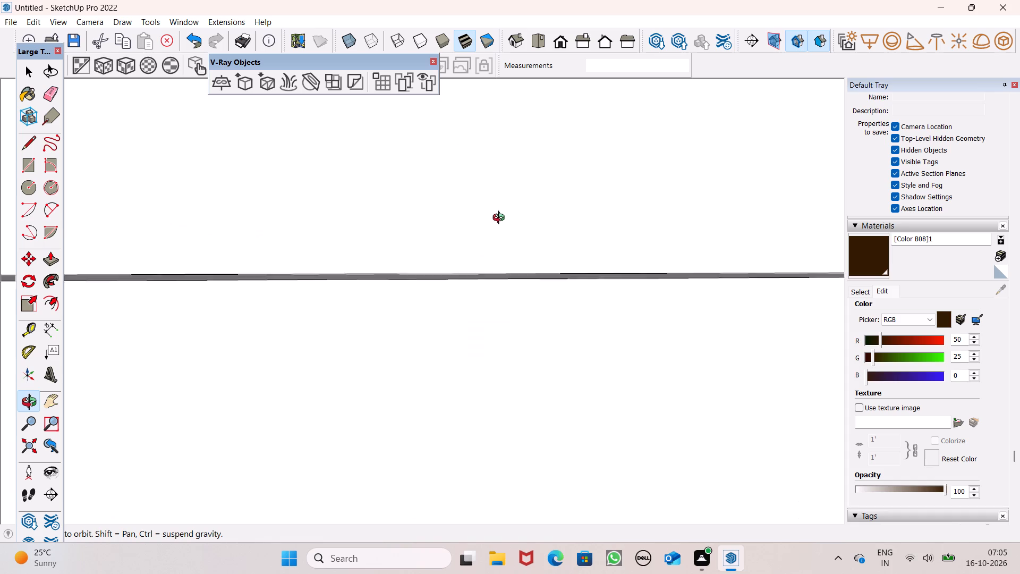
middle_click_drag(501, 219, 549, 196)
scroll(549, 204, "down", 14)
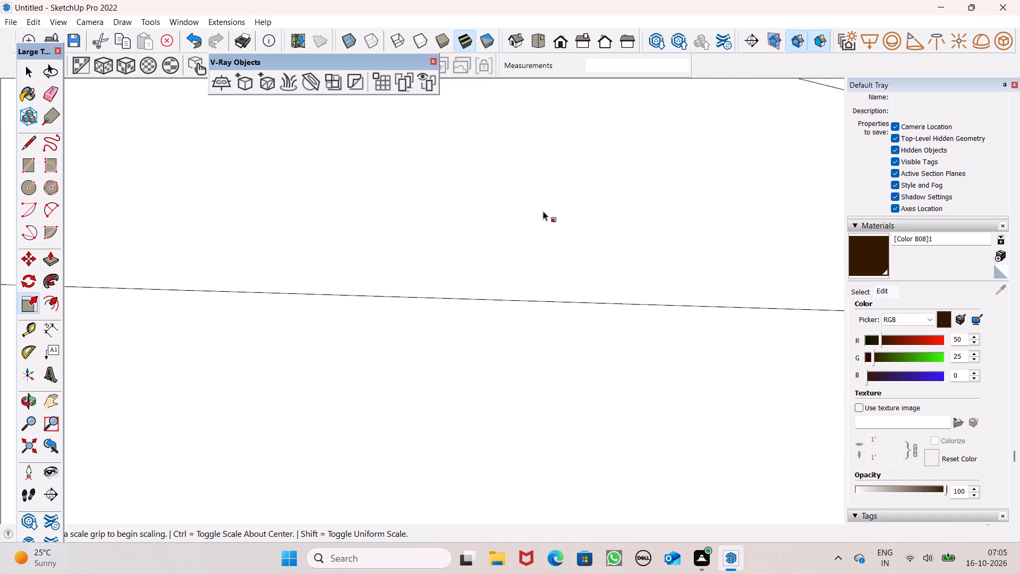
scroll(537, 117, "down", 7)
left_click(566, 46)
scroll(555, 197, "down", 7)
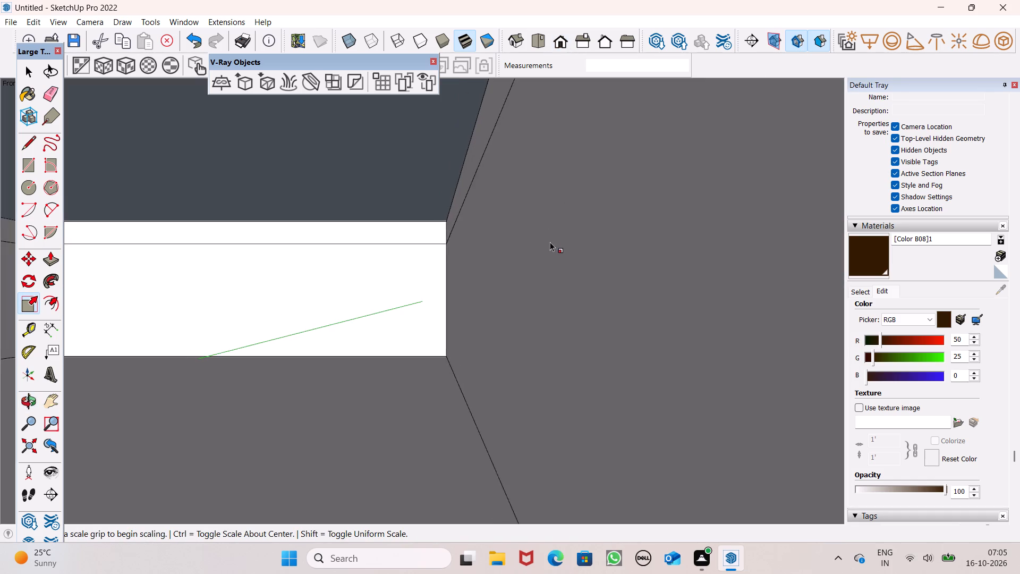
scroll(525, 196, "down", 20)
scroll(525, 196, "down", 17)
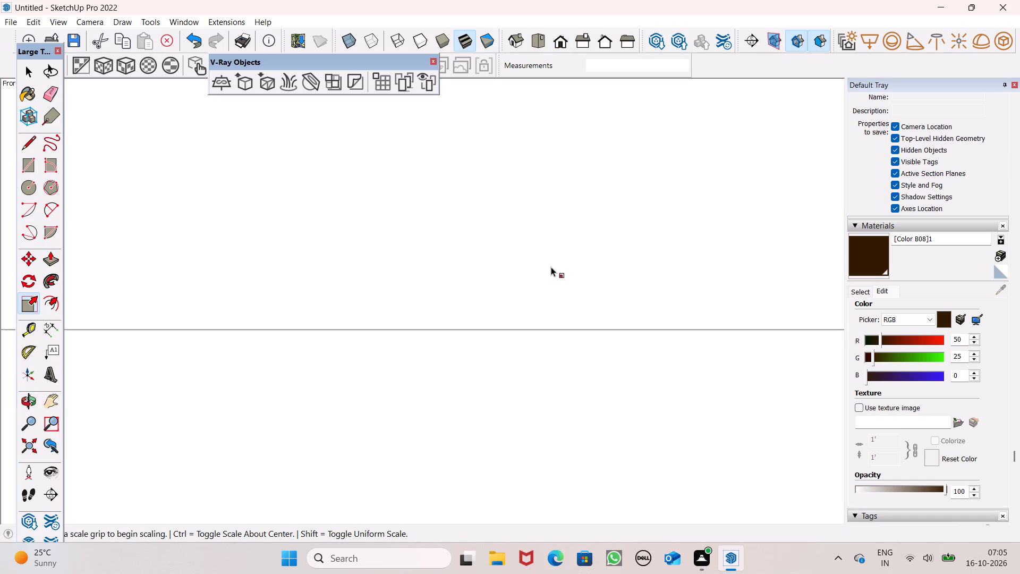
scroll(551, 267, "down", 13)
scroll(539, 269, "down", 20)
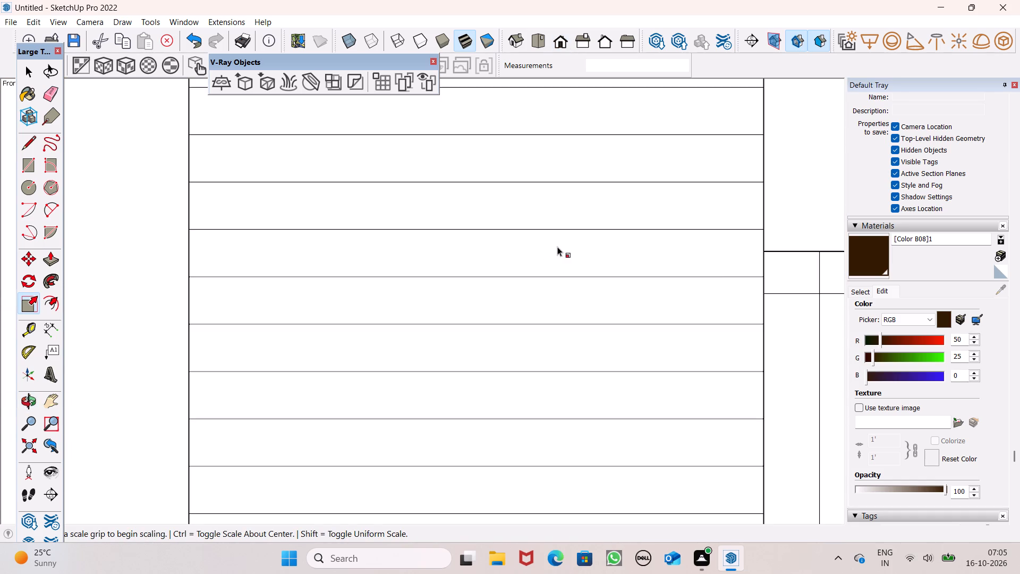
scroll(558, 247, "down", 20)
middle_click_drag(534, 341, 548, 377)
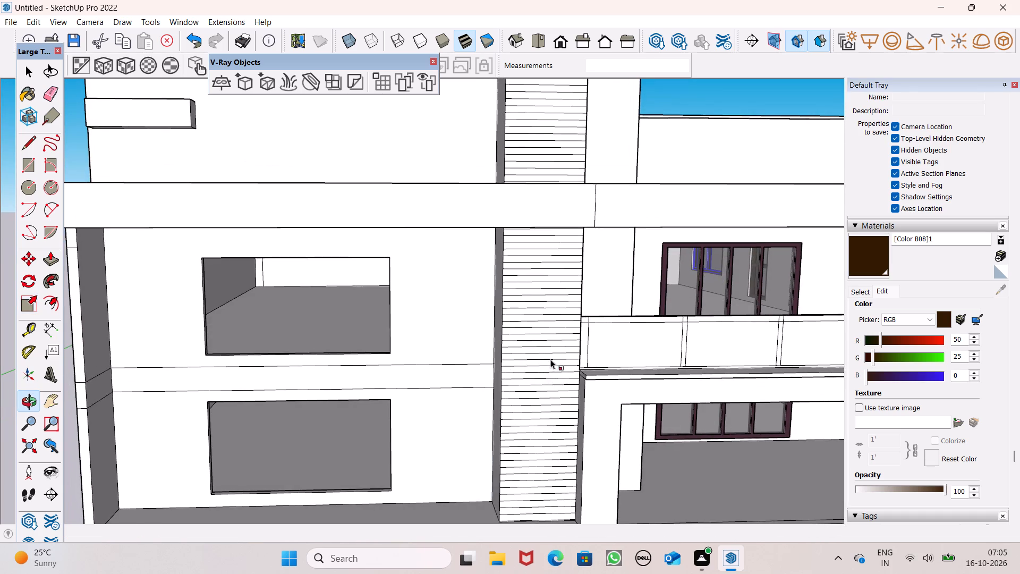
scroll(552, 353, "down", 9)
middle_click_drag(675, 364, 239, 367)
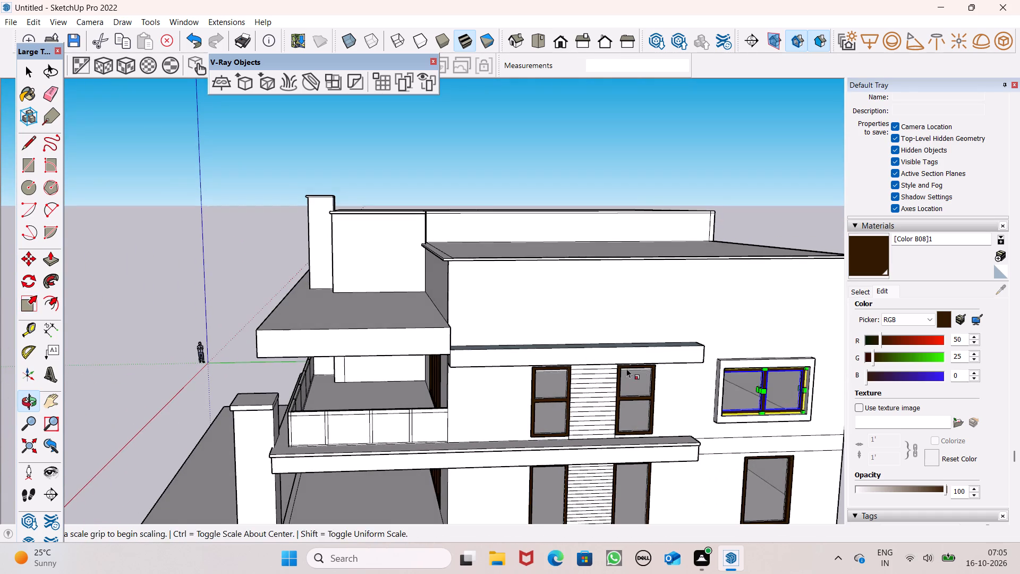
scroll(767, 362, "up", 15)
middle_click_drag(768, 376, 804, 348)
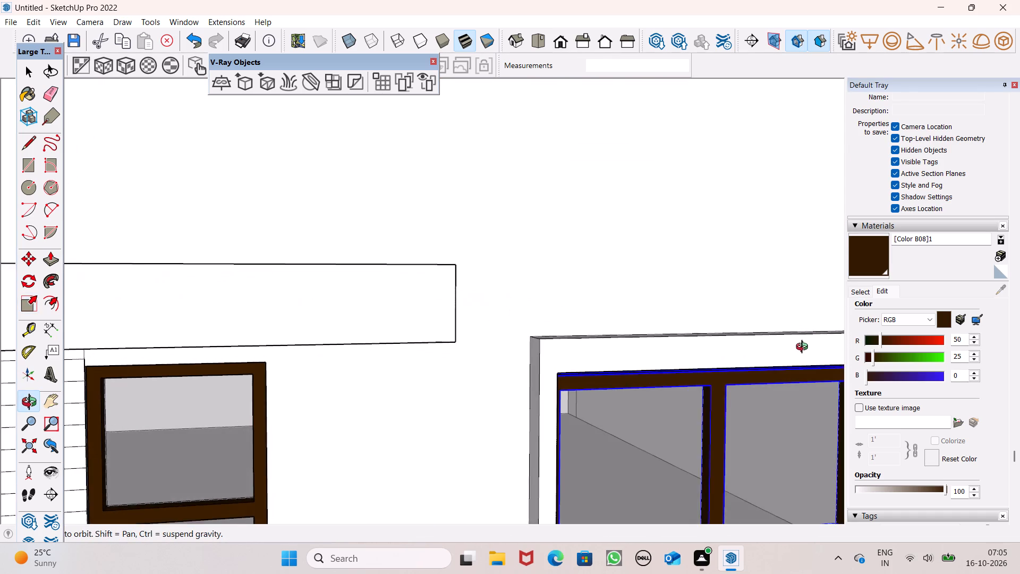
middle_click_drag(804, 348, 848, 341)
scroll(711, 384, "up", 8)
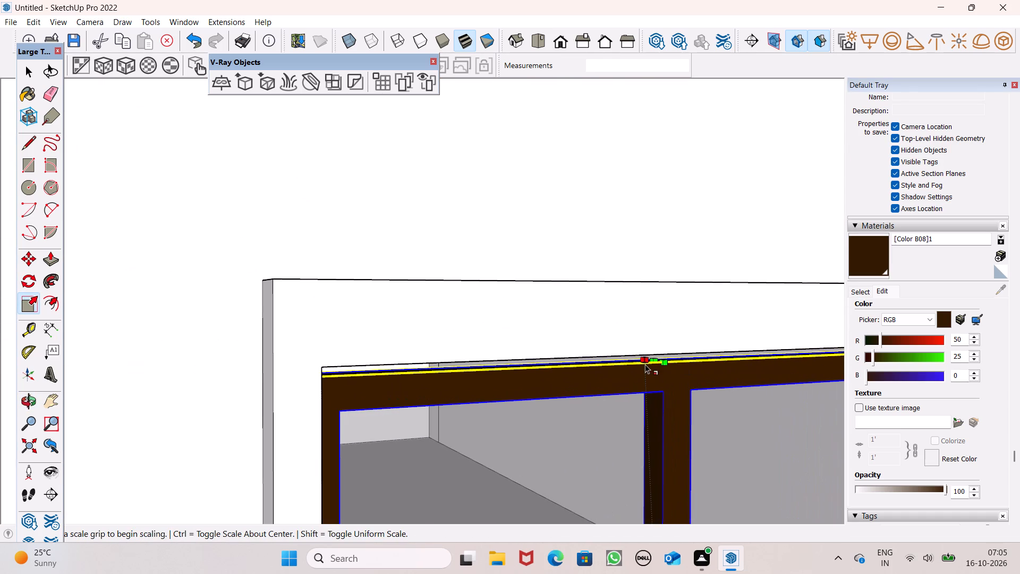
left_click_drag(653, 359, 651, 351)
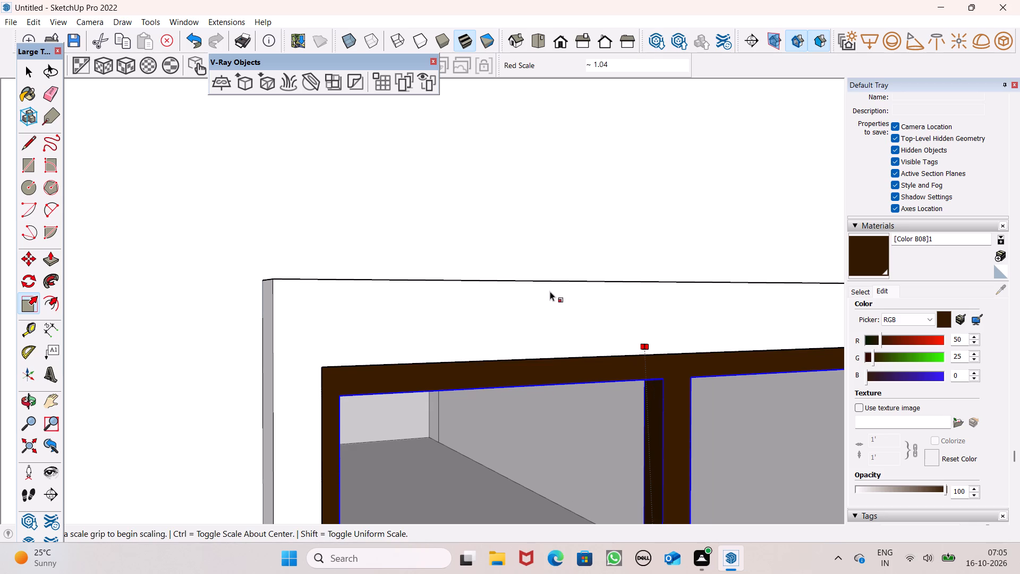
key("space")
scroll(521, 217, "down", 7)
scroll(520, 217, "down", 16)
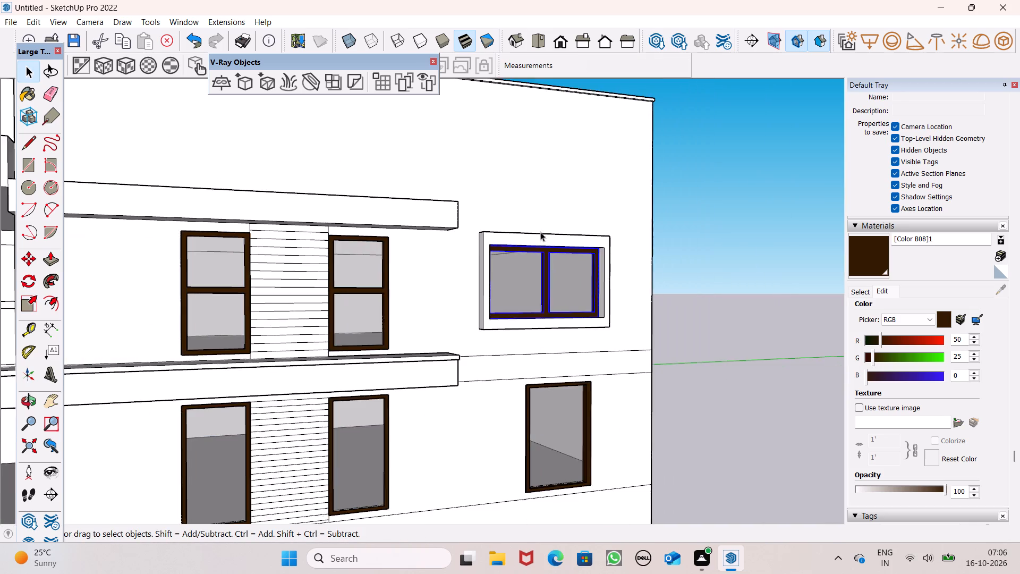
scroll(540, 232, "down", 6)
left_click(725, 239)
Move the spare single-pane frame standing beside the house about 84' toward the front wall with the two large empty openings.
scroll(582, 250, "down", 5)
middle_click_drag(422, 348, 693, 365)
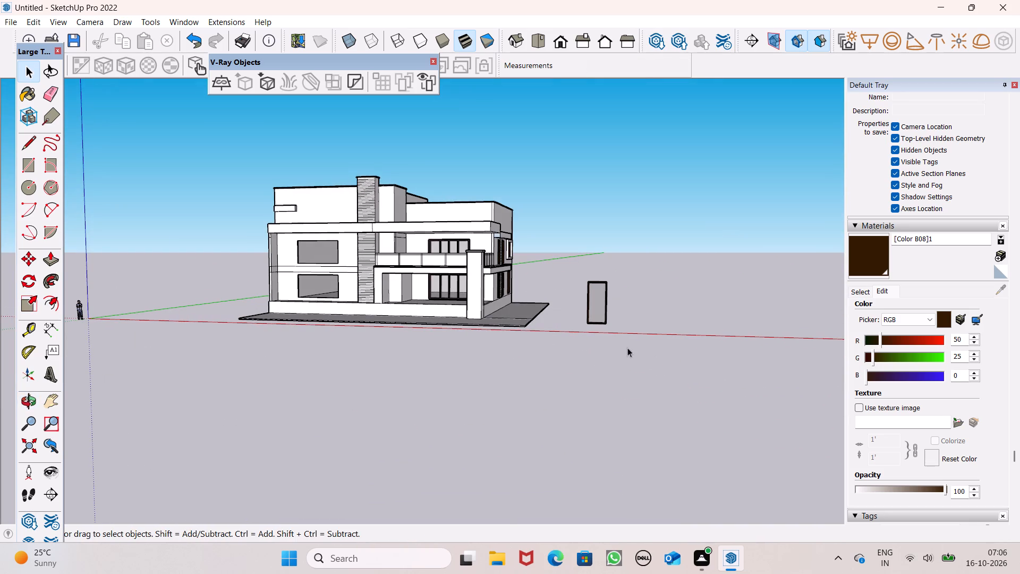
left_click(592, 300)
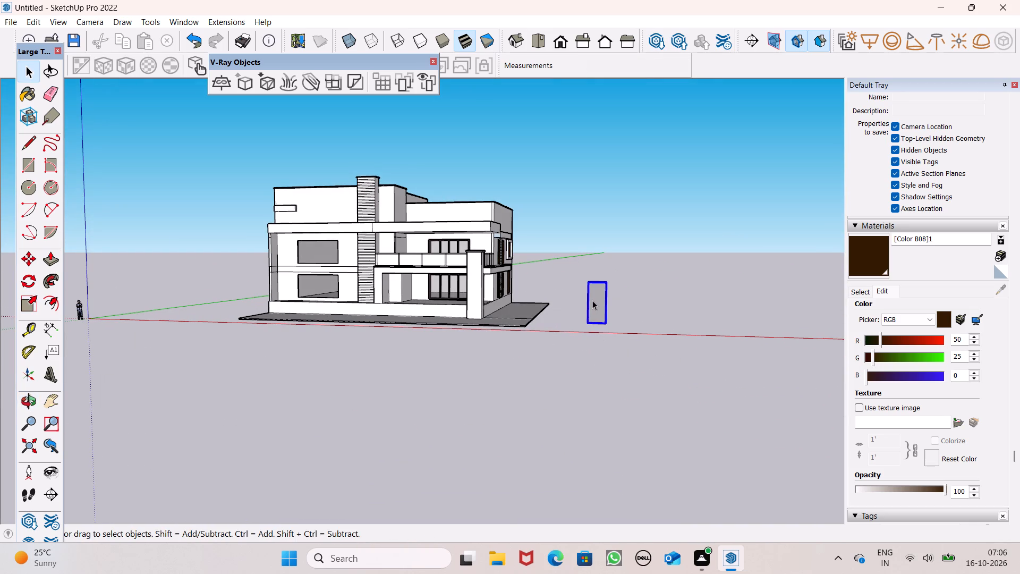
key("m")
key("Return")
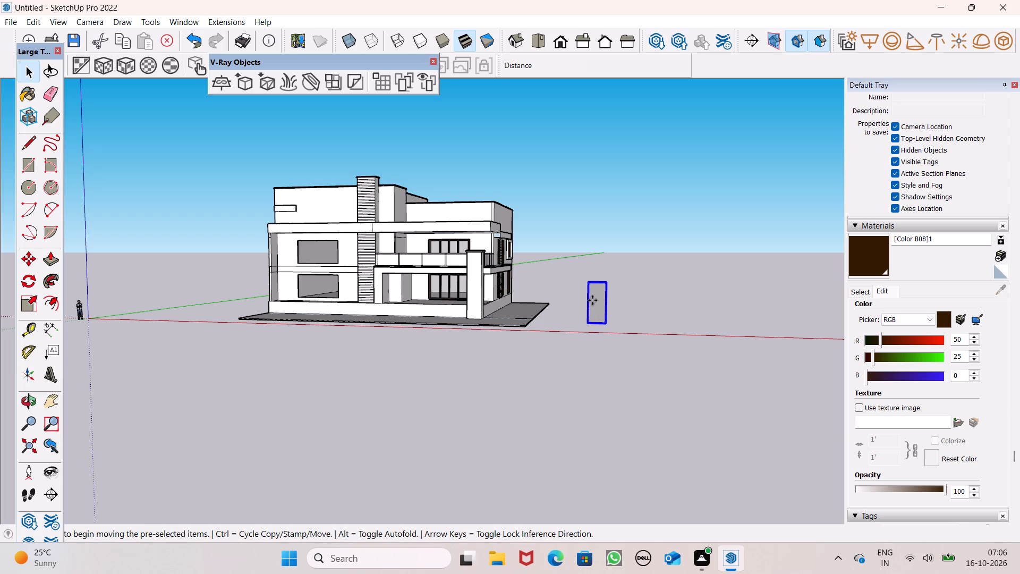
left_click_drag(609, 324, 306, 282)
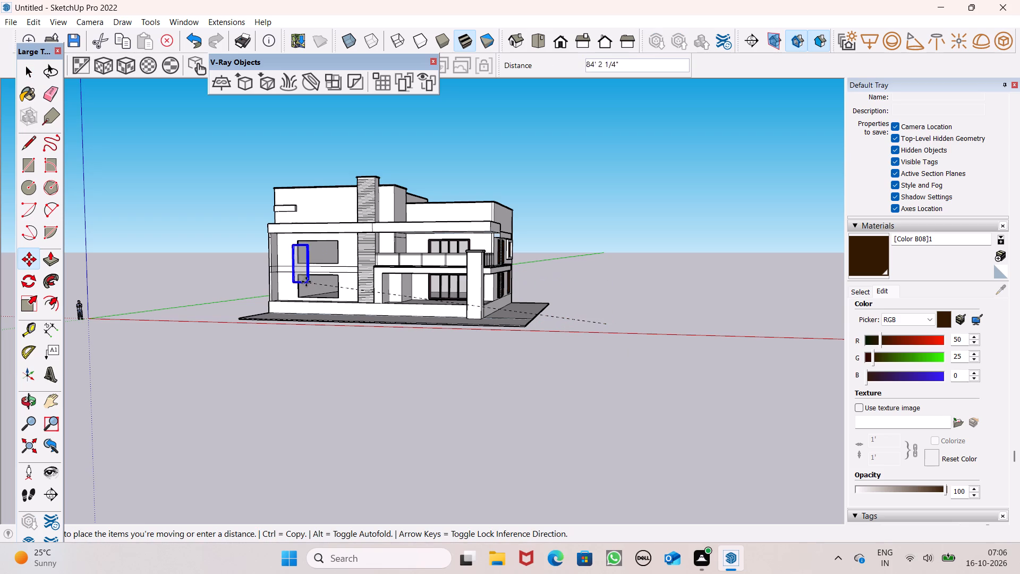
left_click_drag(306, 282, 325, 297)
scroll(330, 288, "up", 8)
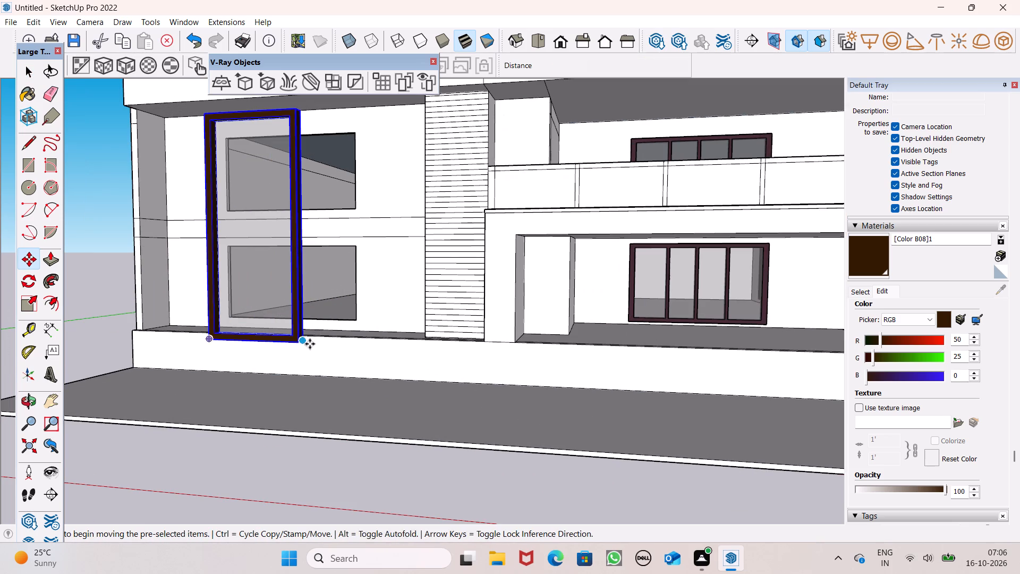
Scale the moved single-pane frame down uniformly to 0.23 from its upper corner.
left_click(29, 296)
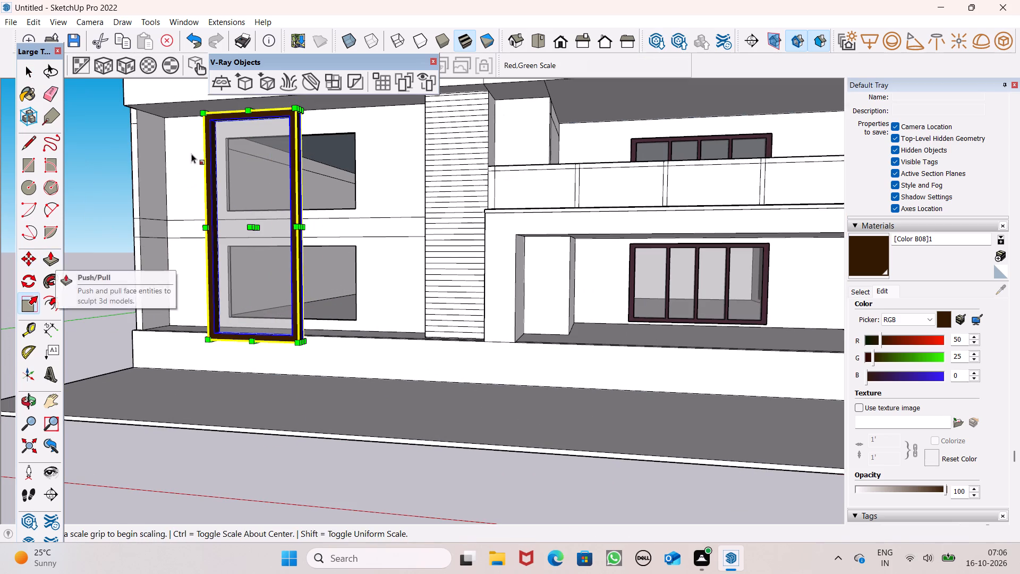
left_click_drag(205, 116, 239, 306)
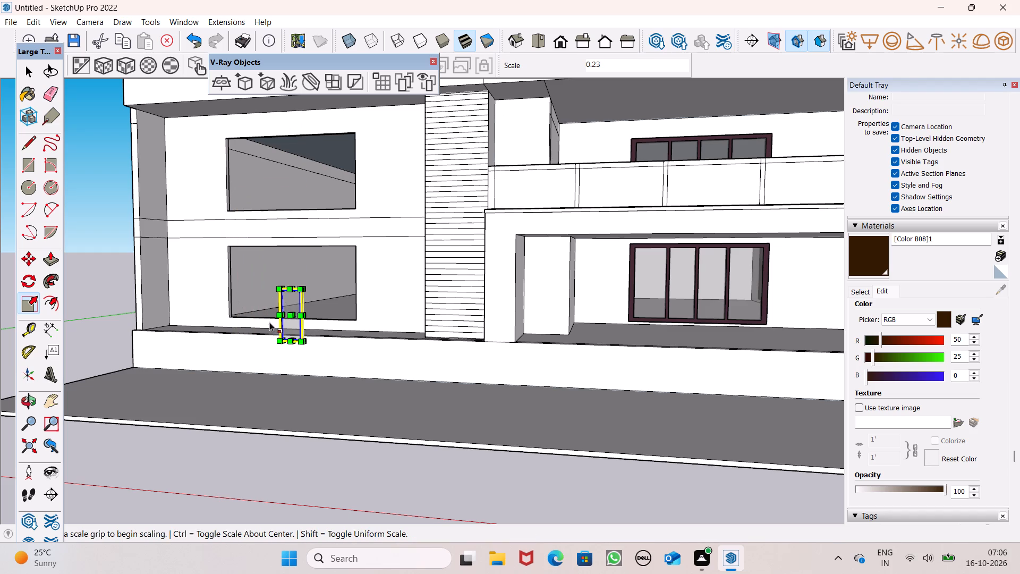
key("space")
Move the reduced frame about 41' 9" to the front wall's ground-floor opening, at its lower corner nearest the striped column.
middle_click_drag(276, 327, 388, 419)
scroll(431, 327, "down", 6)
key("m")
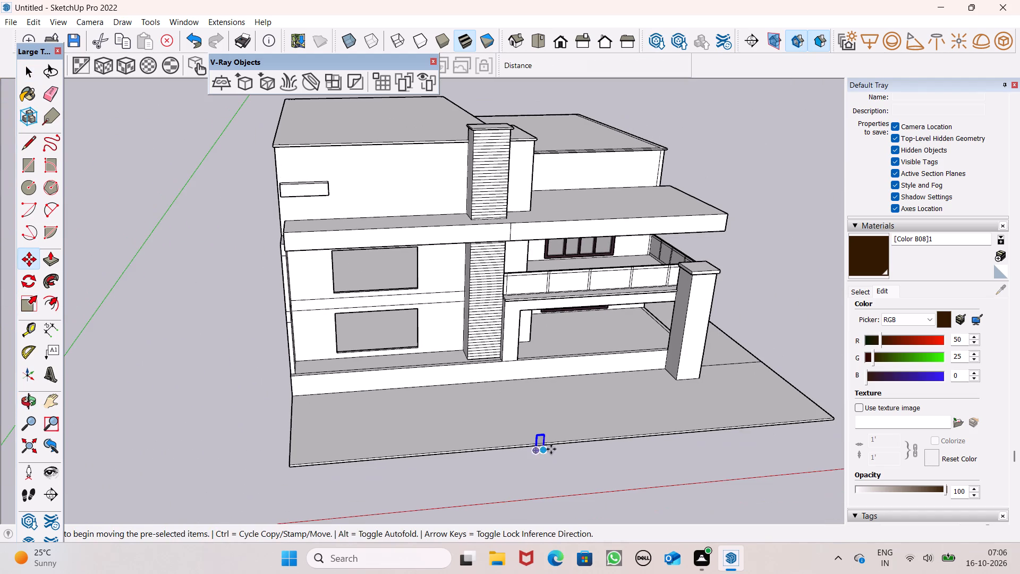
key("Return")
left_click_drag(544, 451, 414, 346)
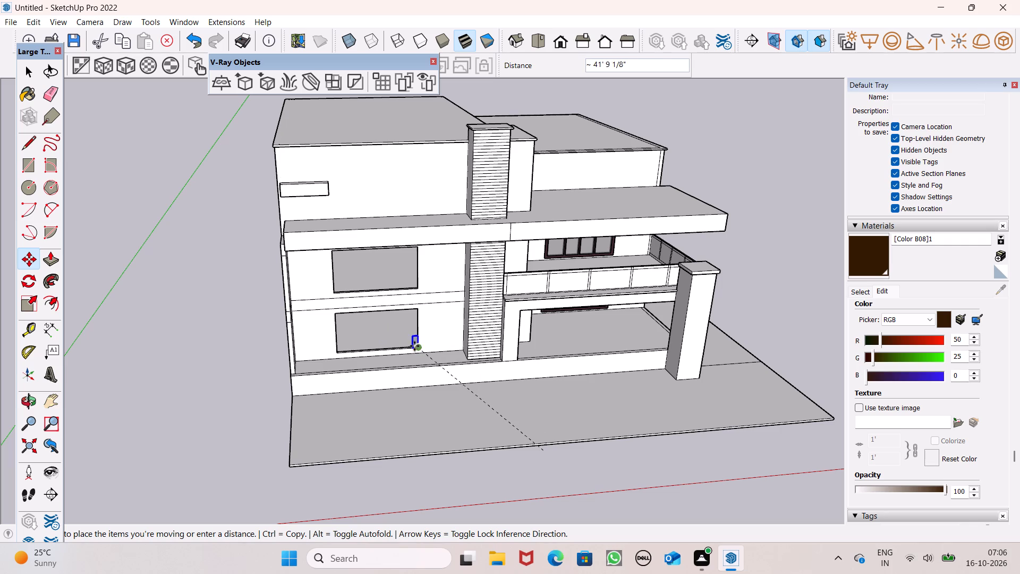
left_click_drag(414, 346, 416, 347)
Adjust the small frame's position so its lower outer corner sits on the ground-floor opening's lower corner nearest the striped column.
scroll(407, 350, "up", 17)
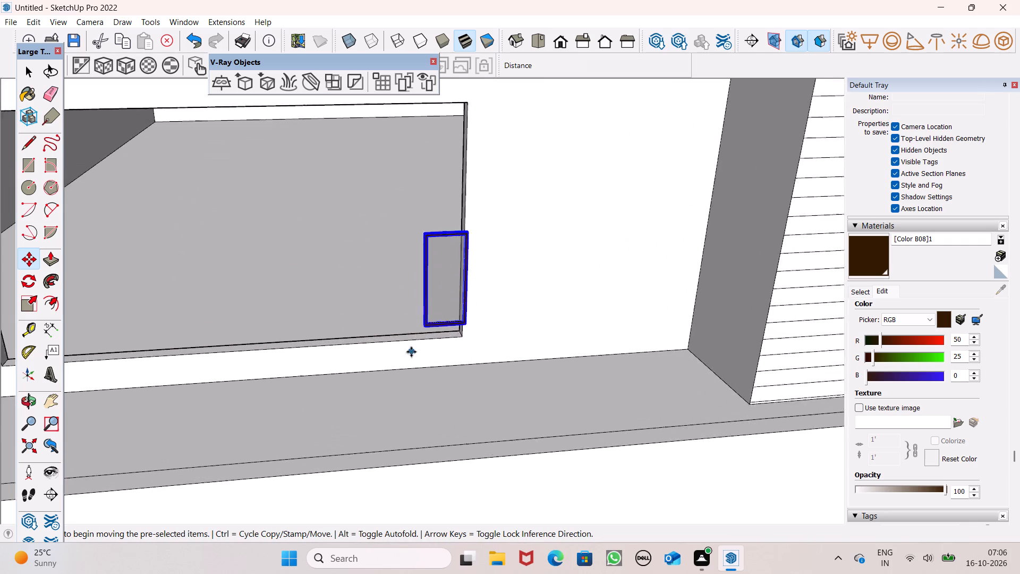
scroll(490, 336, "up", 5)
left_click_drag(455, 298, 447, 313)
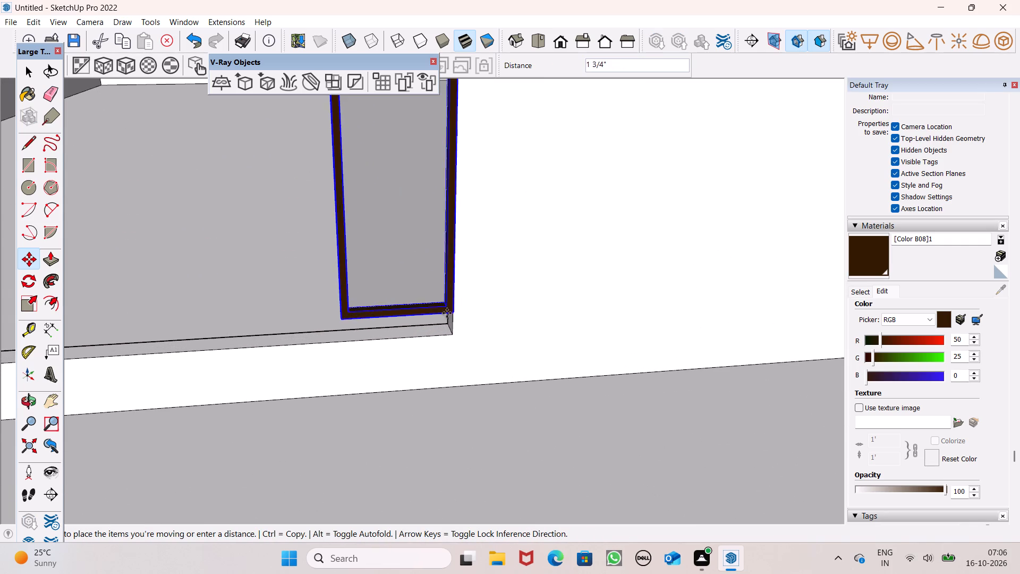
left_click_drag(447, 313, 460, 312)
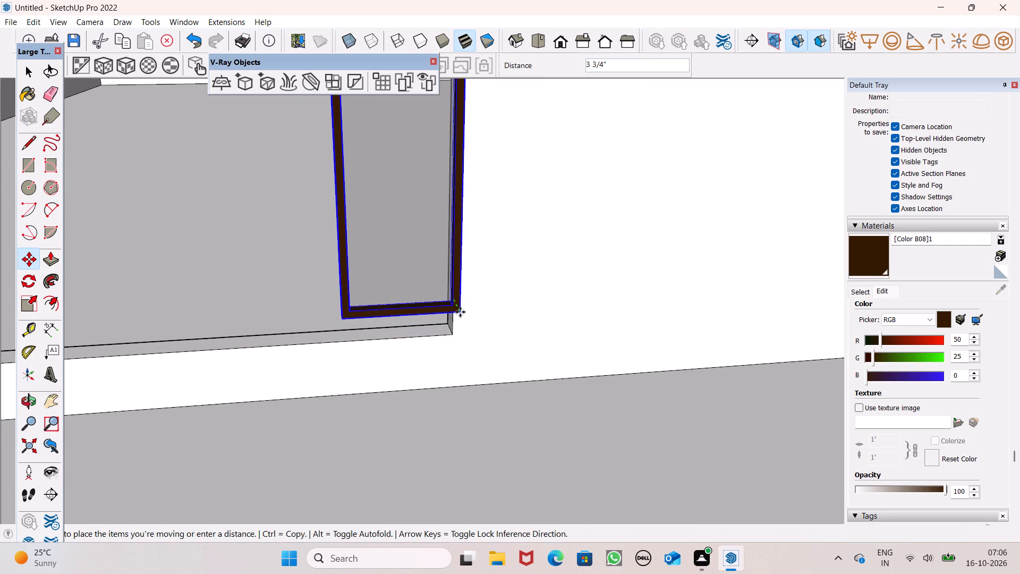
left_click_drag(460, 312, 450, 276)
middle_click_drag(460, 317, 530, 313)
scroll(530, 318, "up", 1)
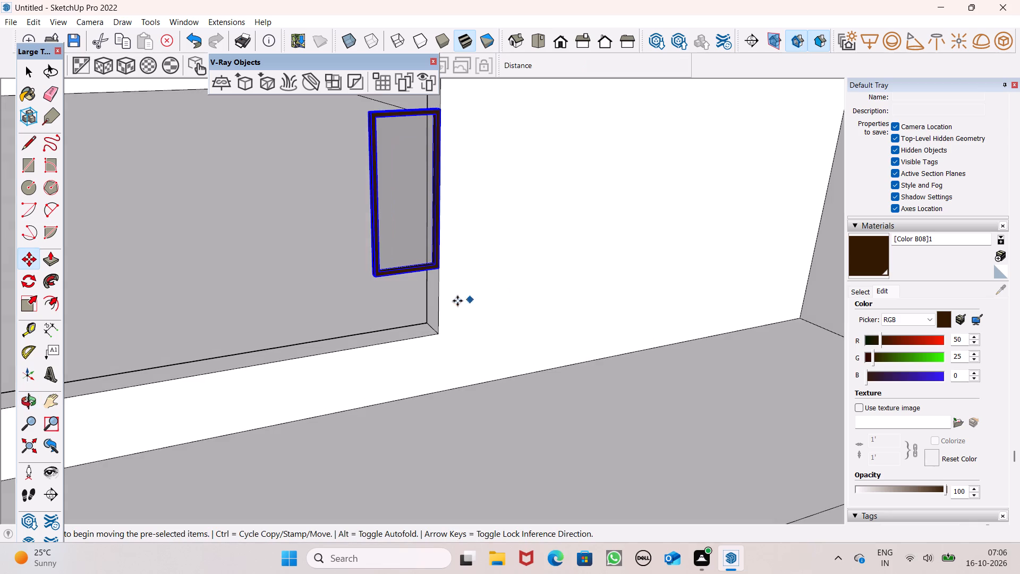
scroll(455, 301, "up", 4)
left_click_drag(436, 251, 423, 345)
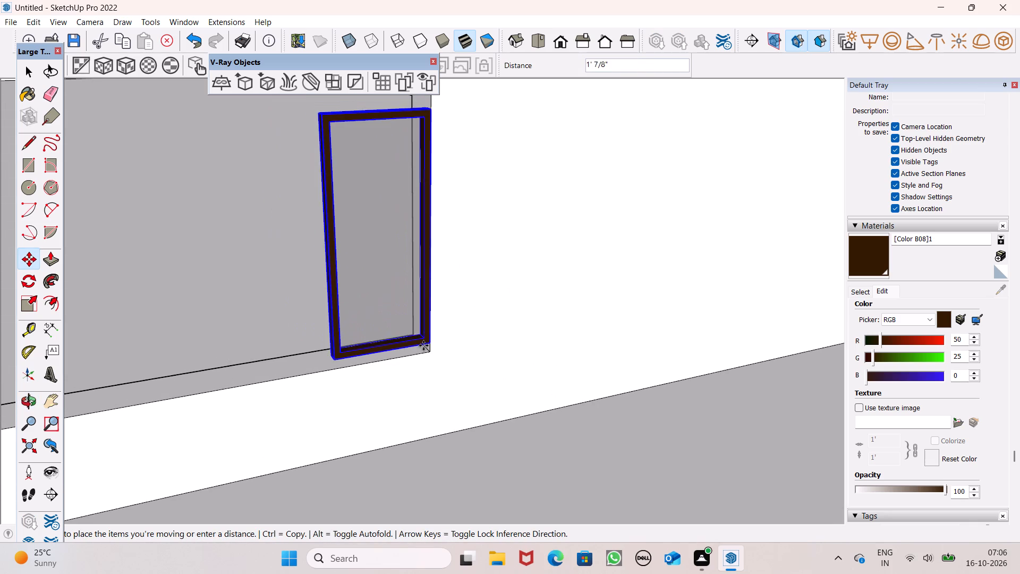
left_click_drag(423, 345, 431, 351)
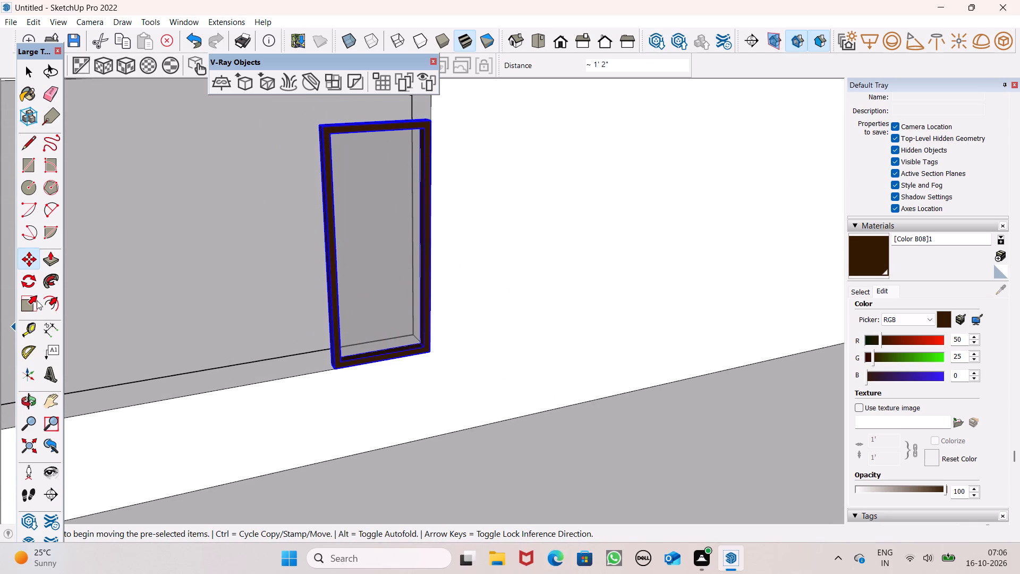
Stretch the small frame's width along the ground-floor opening, away from the striped column, to a red-axis scale of 5.70.
left_click(37, 299)
scroll(388, 306, "down", 13)
middle_click_drag(428, 324, 488, 311)
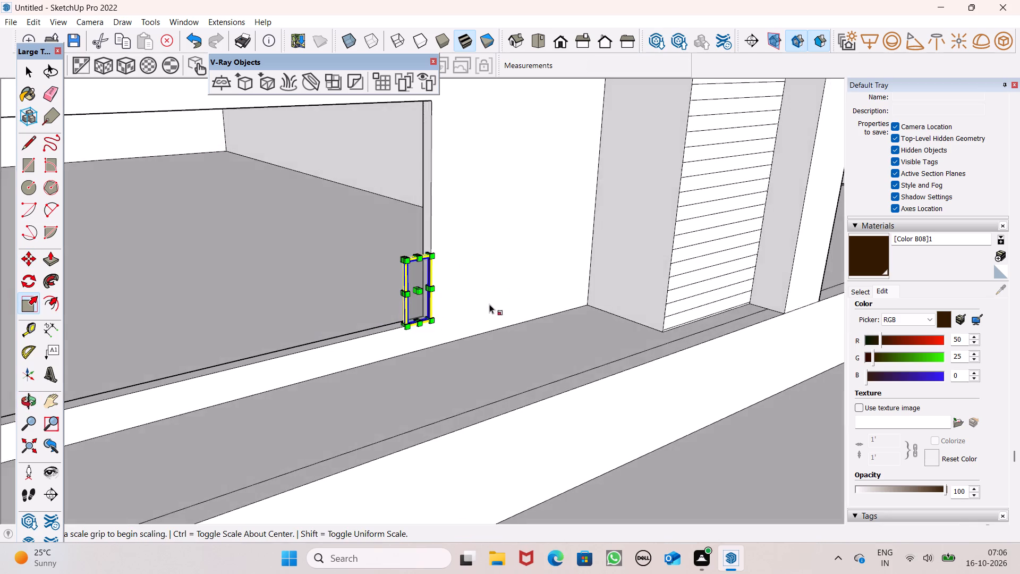
scroll(487, 278, "down", 7)
middle_click_drag(386, 315, 503, 327)
scroll(499, 313, "up", 7)
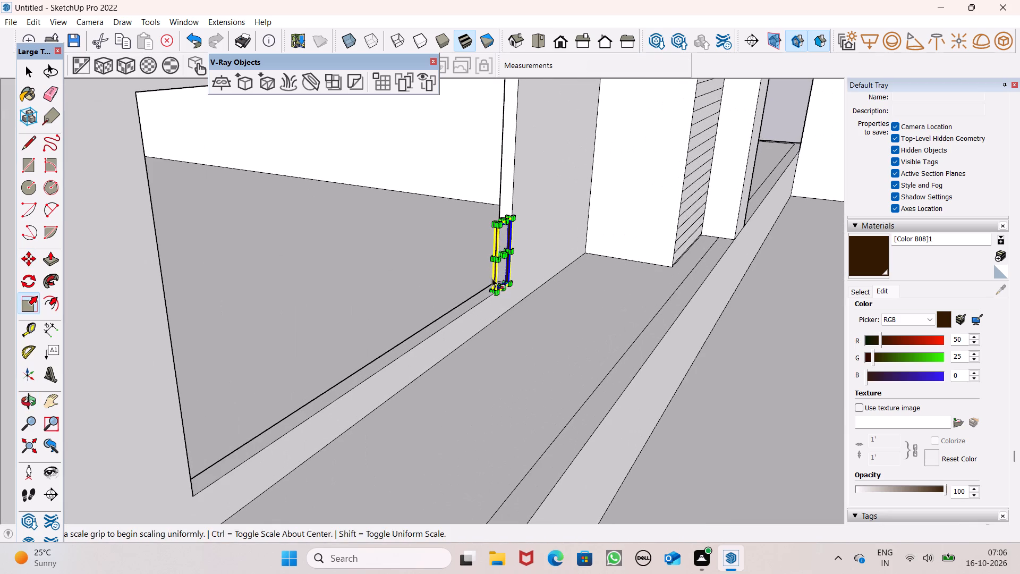
scroll(486, 267, "up", 7)
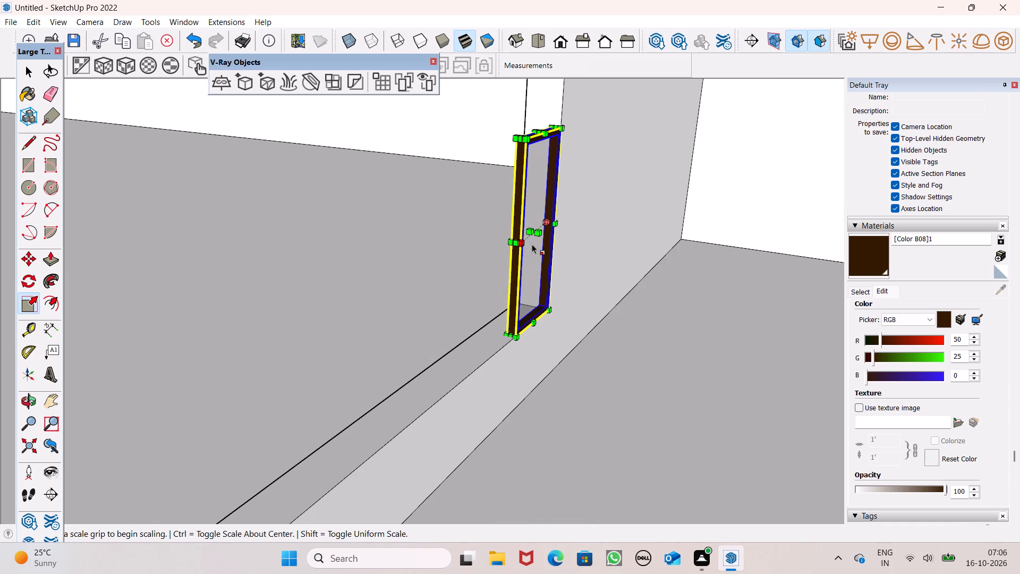
left_click_drag(513, 246, 70, 474)
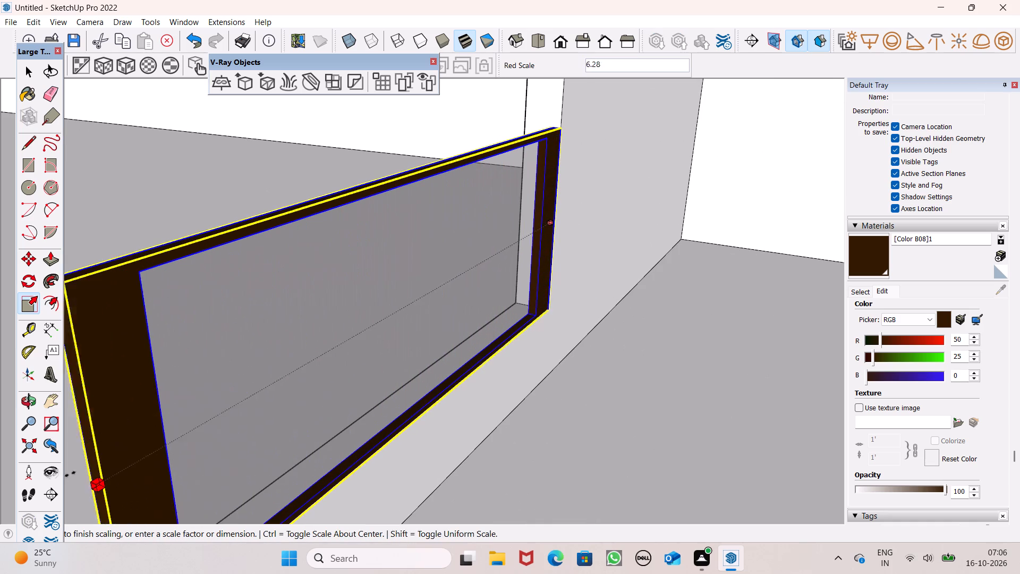
left_click_drag(70, 474, 18, 494)
left_click(166, 402)
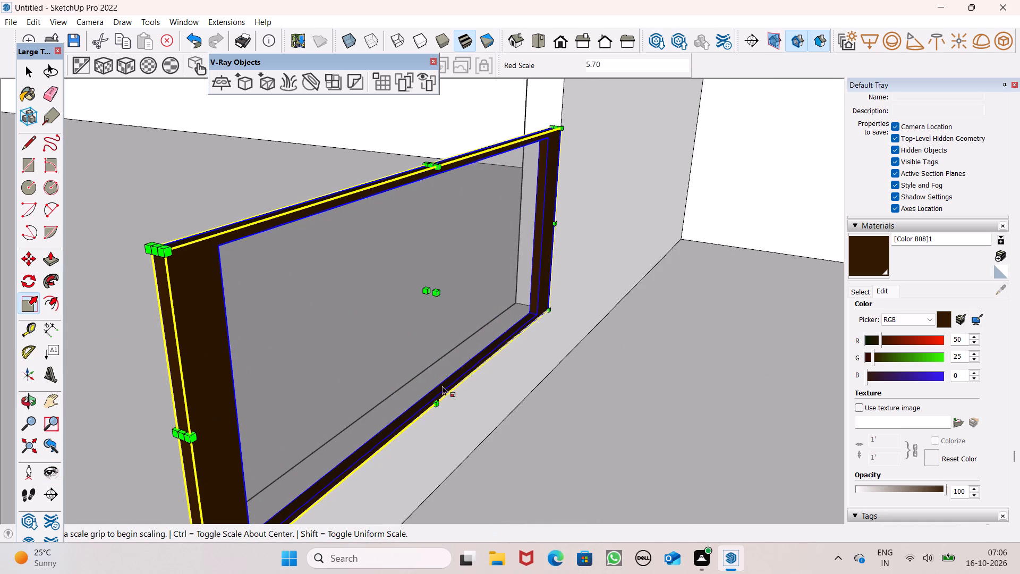
Scale the widened frame's depth along the green axis, pulling its front face past the back face into the opening.
left_click_drag(438, 294, 416, 289)
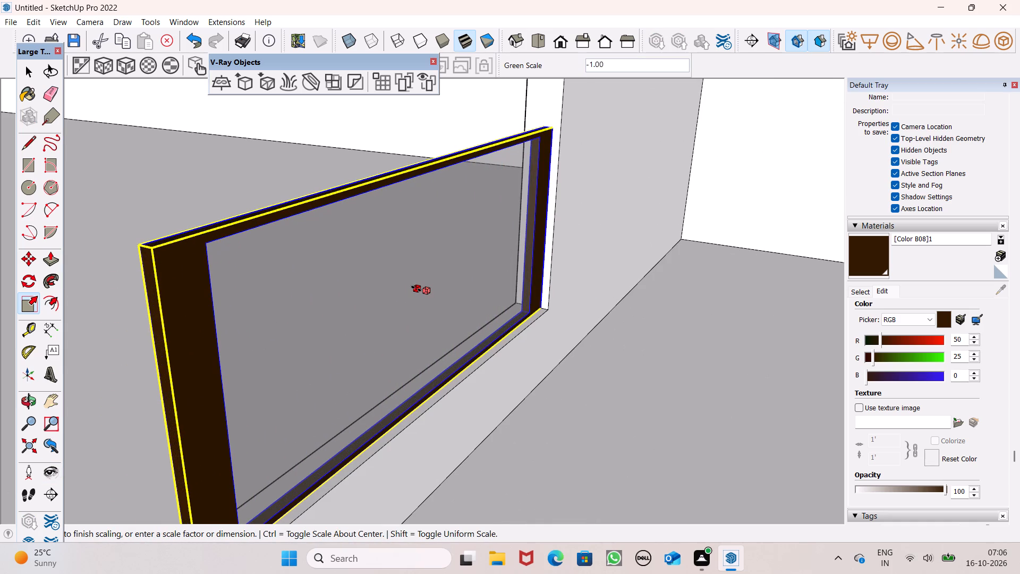
left_click_drag(416, 289, 409, 283)
scroll(432, 314, "down", 4)
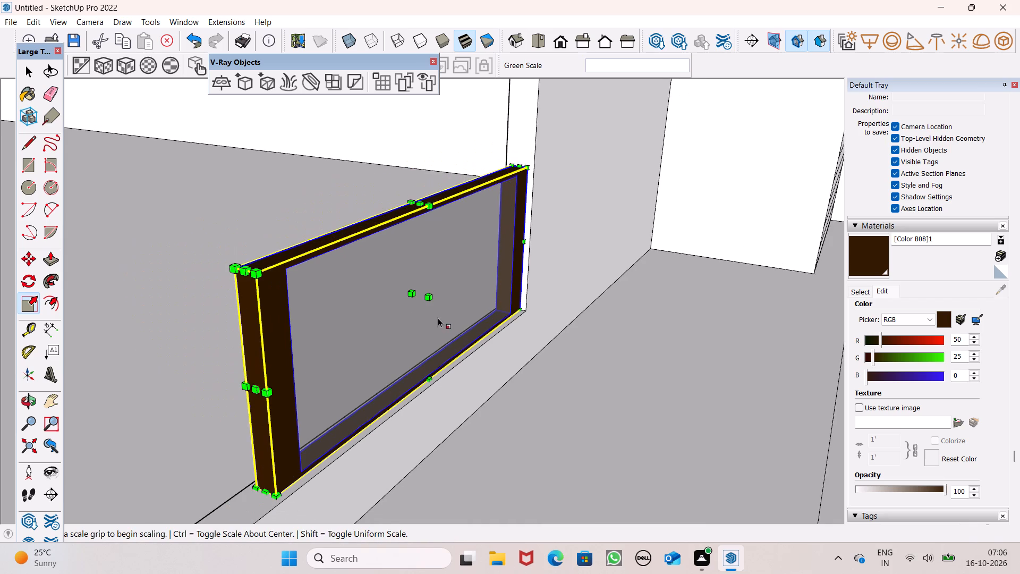
scroll(494, 296, "down", 5)
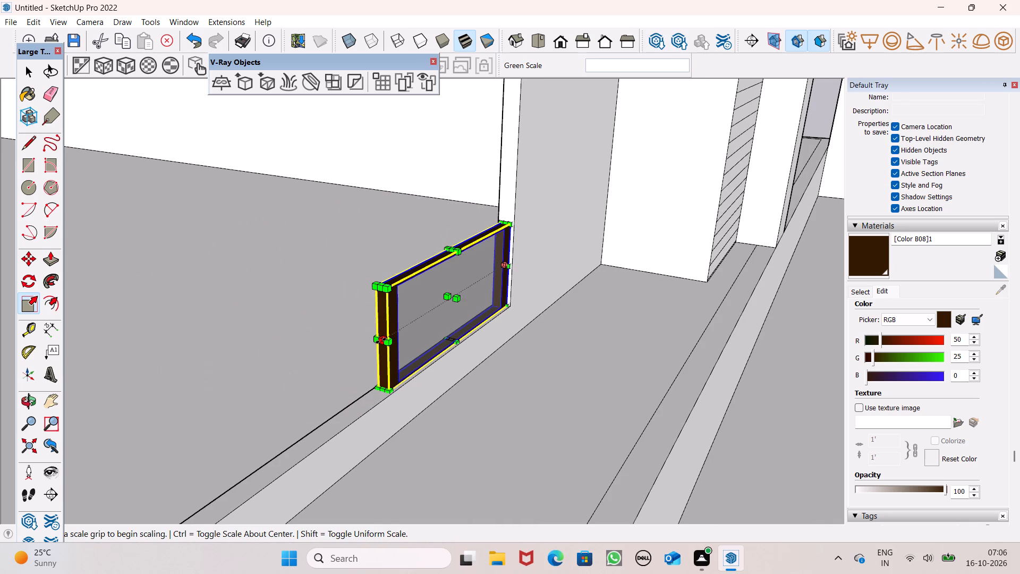
Stretch the frame's width along the red axis to the ground-floor opening's far side, finishing with a scale of about 1.20.
left_click_drag(380, 341, 142, 484)
scroll(396, 342, "down", 7)
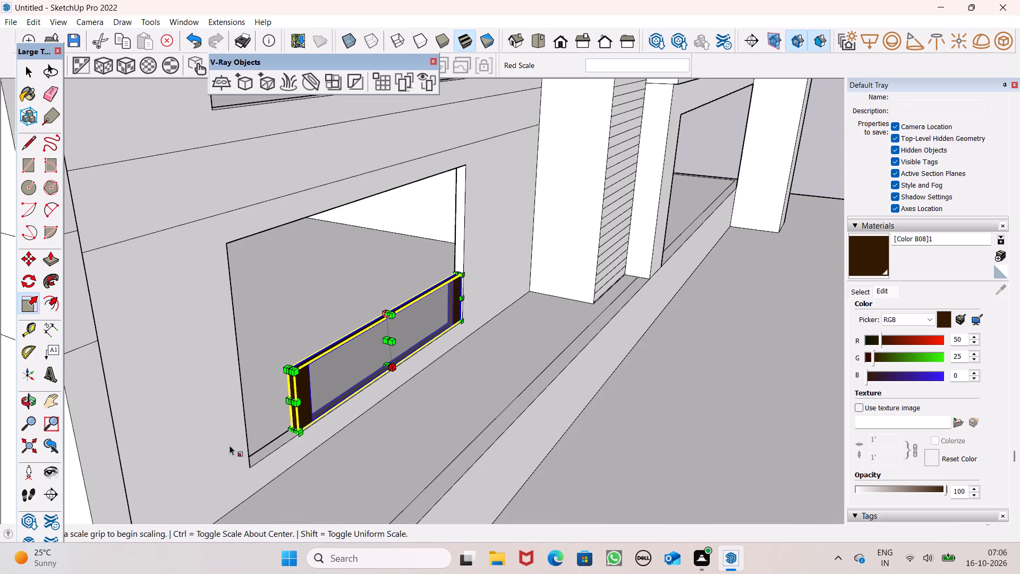
scroll(264, 421, "up", 3)
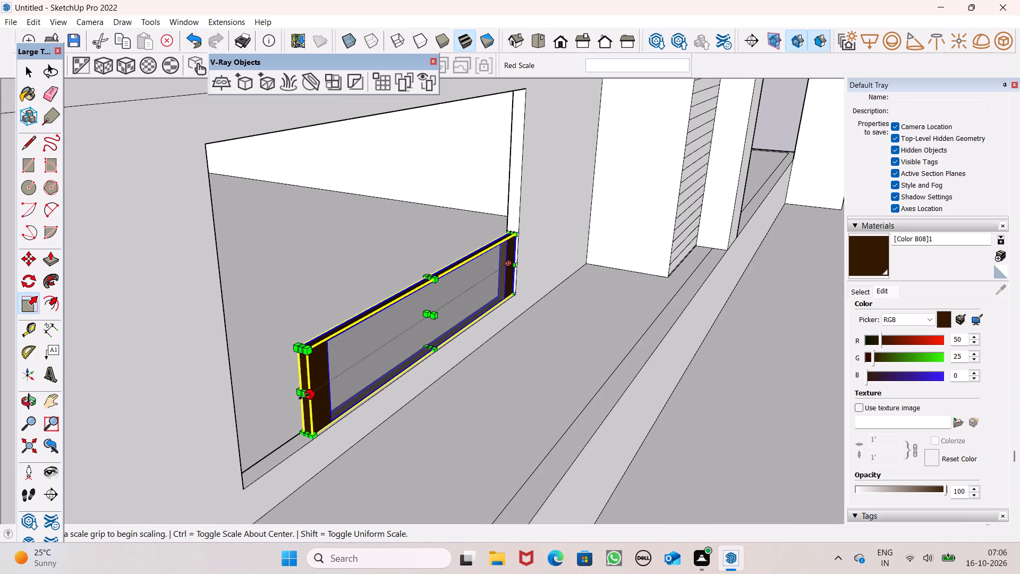
left_click(305, 394)
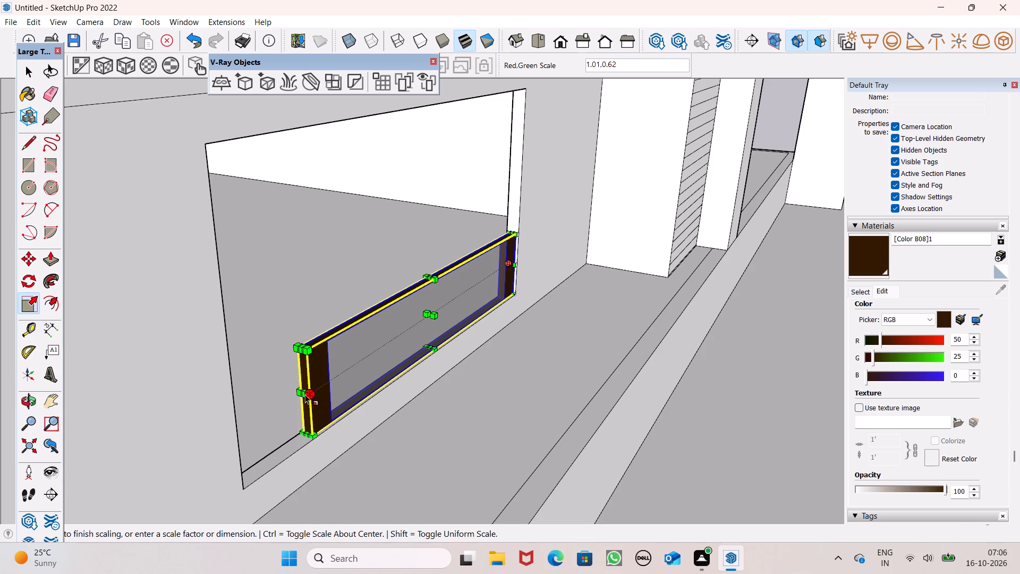
key("space")
key("space")
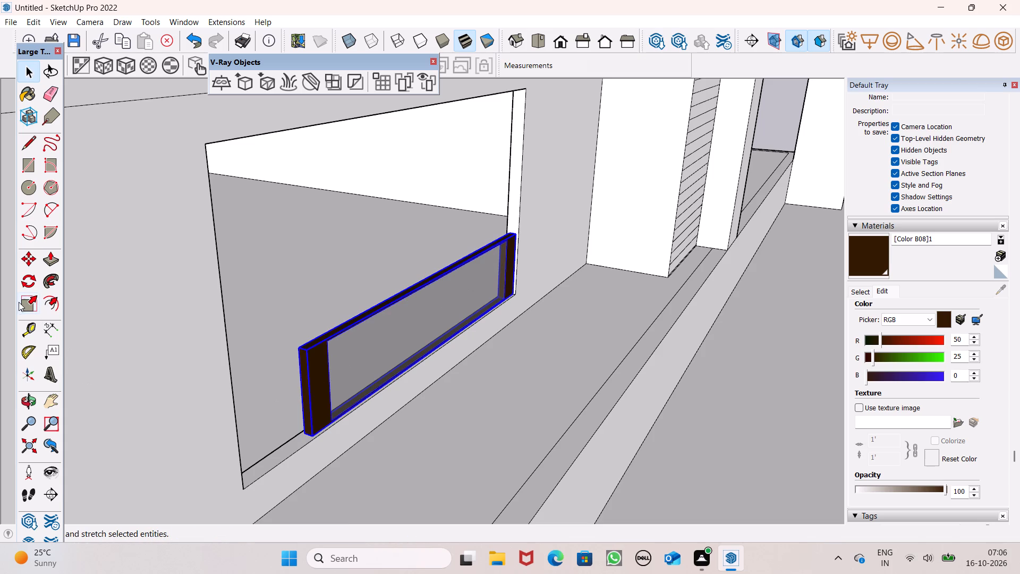
left_click(28, 306)
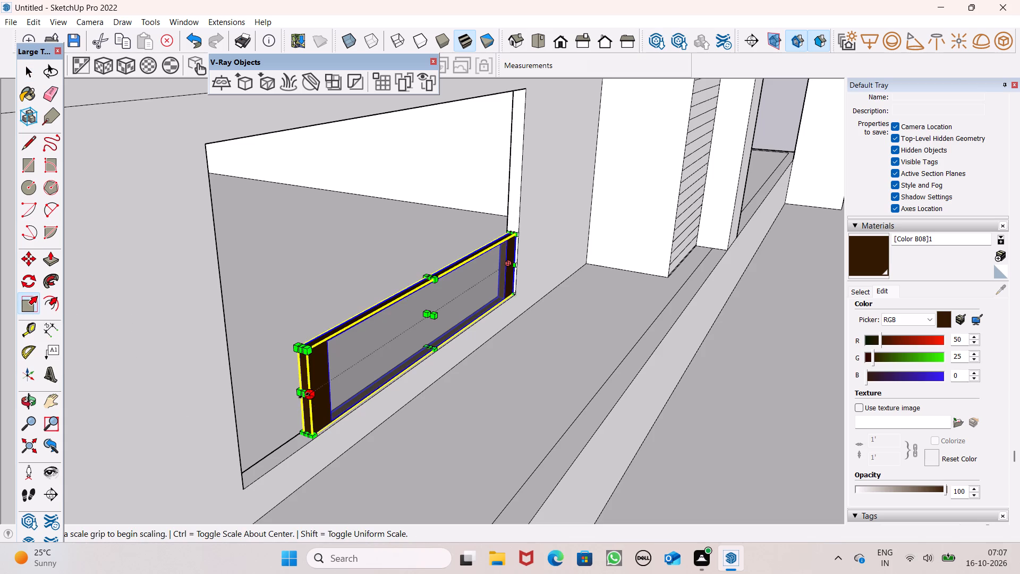
left_click_drag(302, 394, 246, 446)
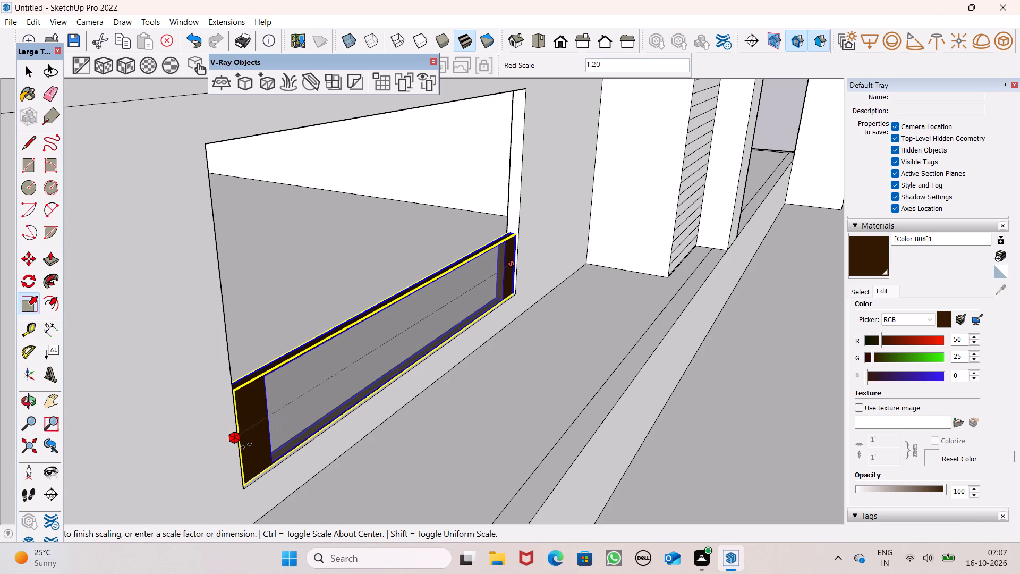
left_click_drag(246, 446, 239, 451)
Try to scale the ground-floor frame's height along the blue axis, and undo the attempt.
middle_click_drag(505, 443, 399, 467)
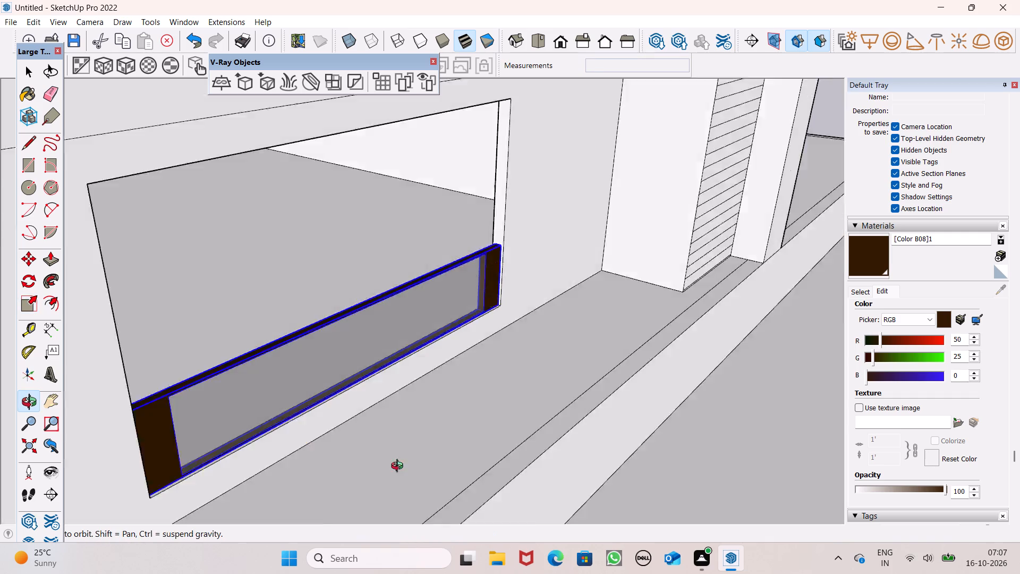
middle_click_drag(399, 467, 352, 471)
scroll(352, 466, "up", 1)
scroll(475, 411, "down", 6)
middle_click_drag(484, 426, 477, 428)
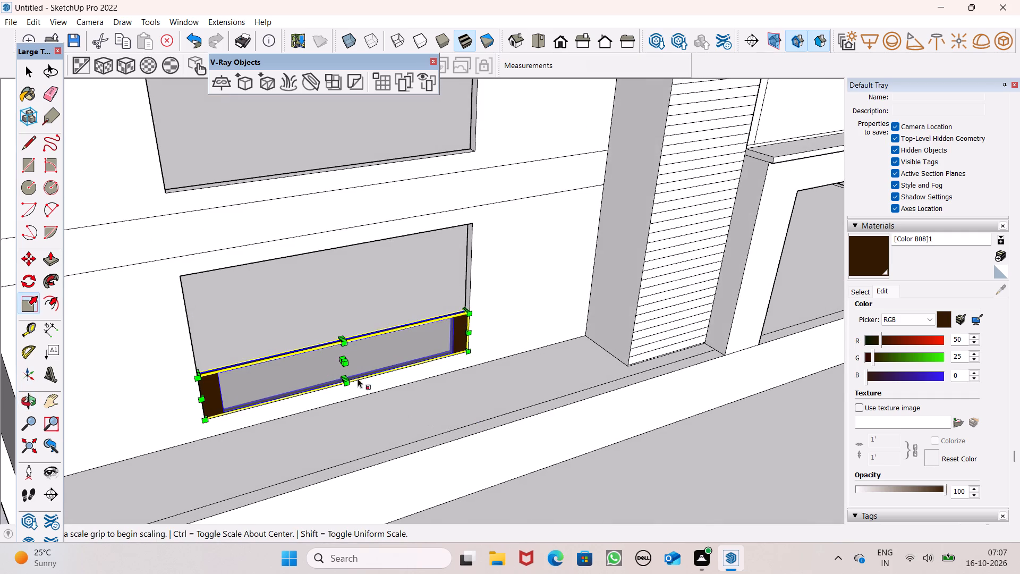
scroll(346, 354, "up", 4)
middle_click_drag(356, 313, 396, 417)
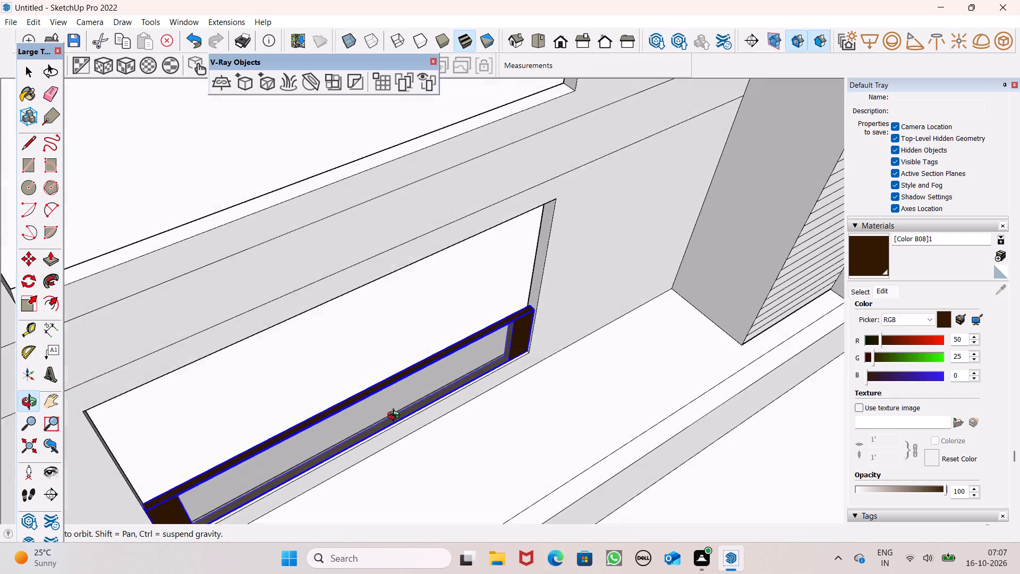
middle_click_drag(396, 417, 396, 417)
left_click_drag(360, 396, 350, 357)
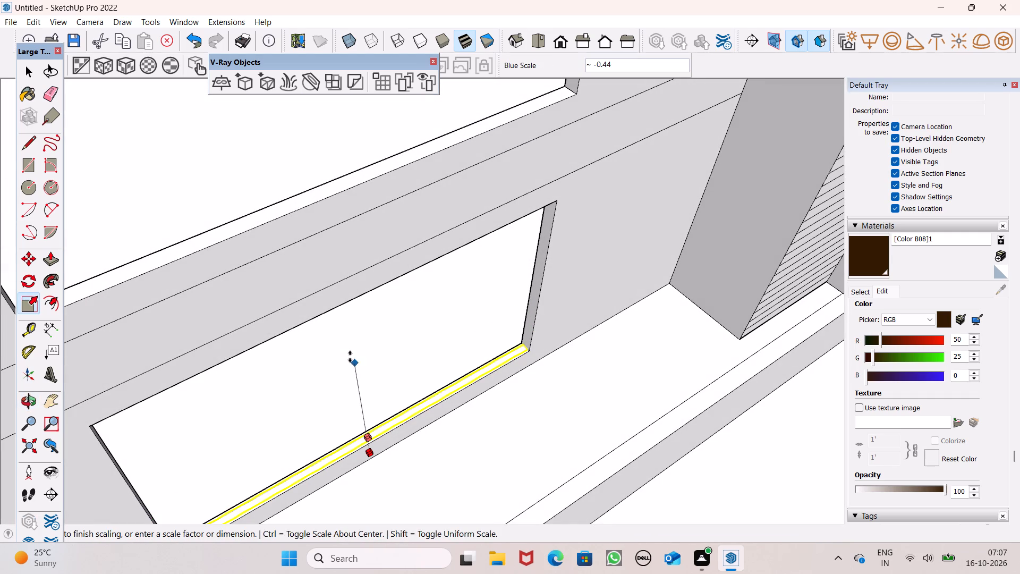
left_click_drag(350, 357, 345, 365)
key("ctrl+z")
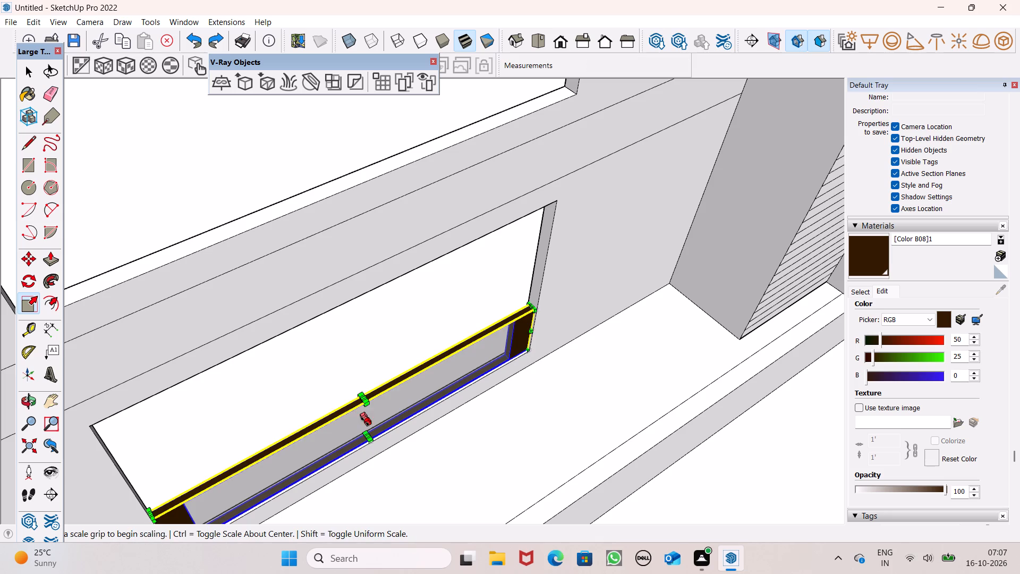
Stretch the ground-floor frame's height up to the opening's top edge, with a blue-axis scale of about 3.17.
scroll(363, 400, "up", 6)
left_click_drag(364, 394, 325, 179)
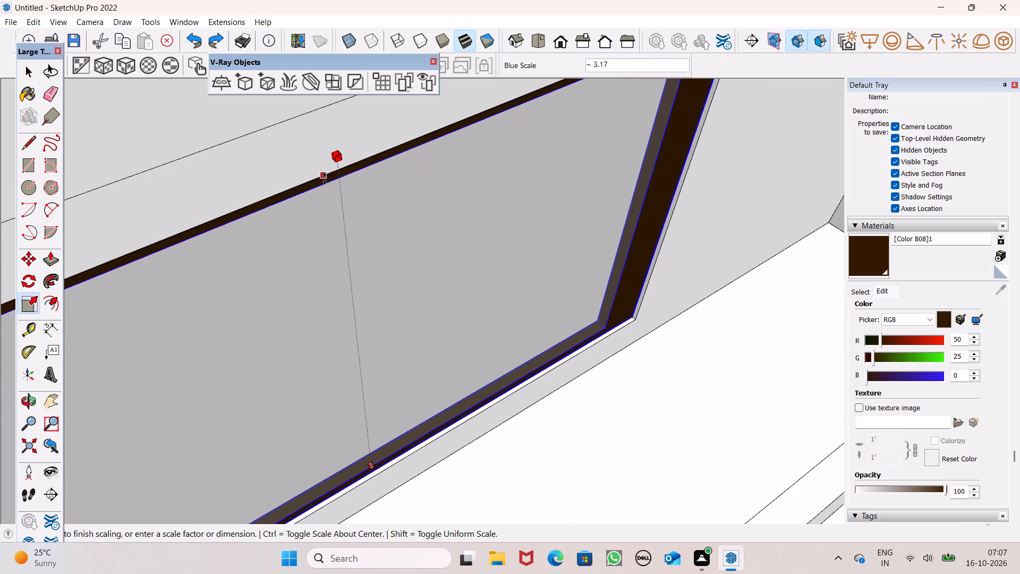
left_click_drag(325, 179, 323, 175)
scroll(342, 201, "down", 7)
scroll(412, 250, "down", 7)
middle_click_drag(460, 282, 341, 81)
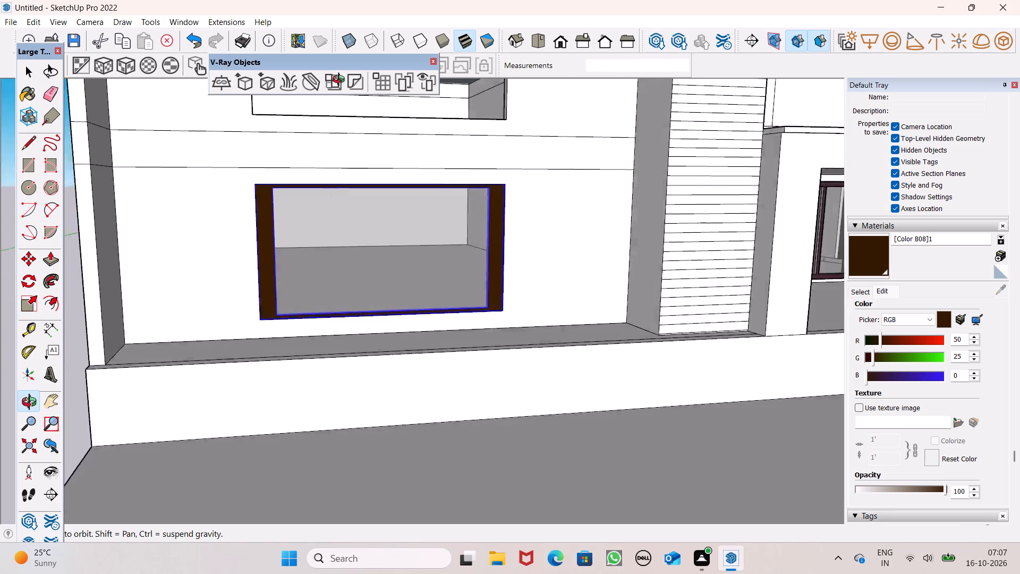
middle_click_drag(341, 81, 317, 30)
key("space")
scroll(385, 226, "down", 11)
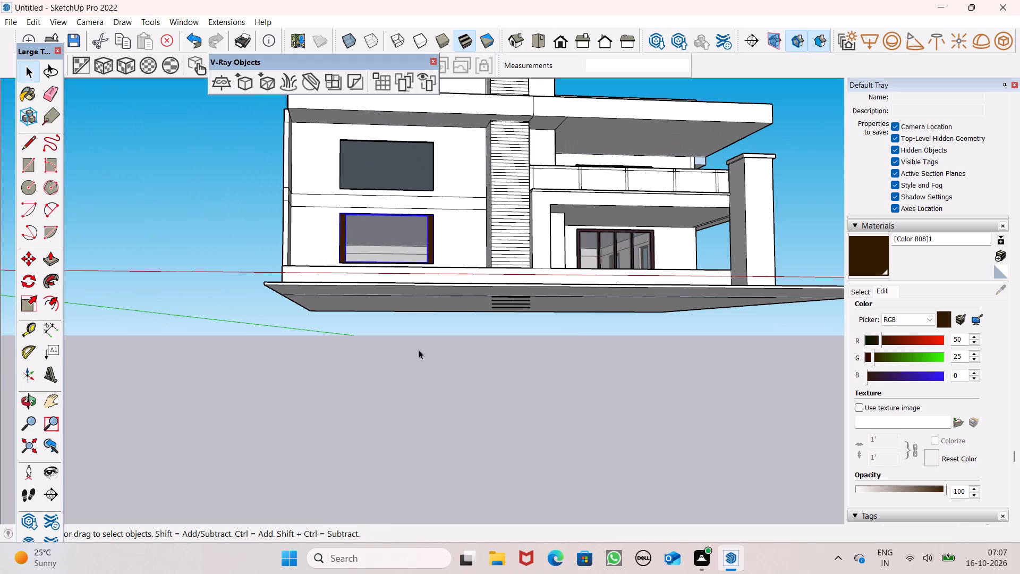
key("space")
left_click(433, 356)
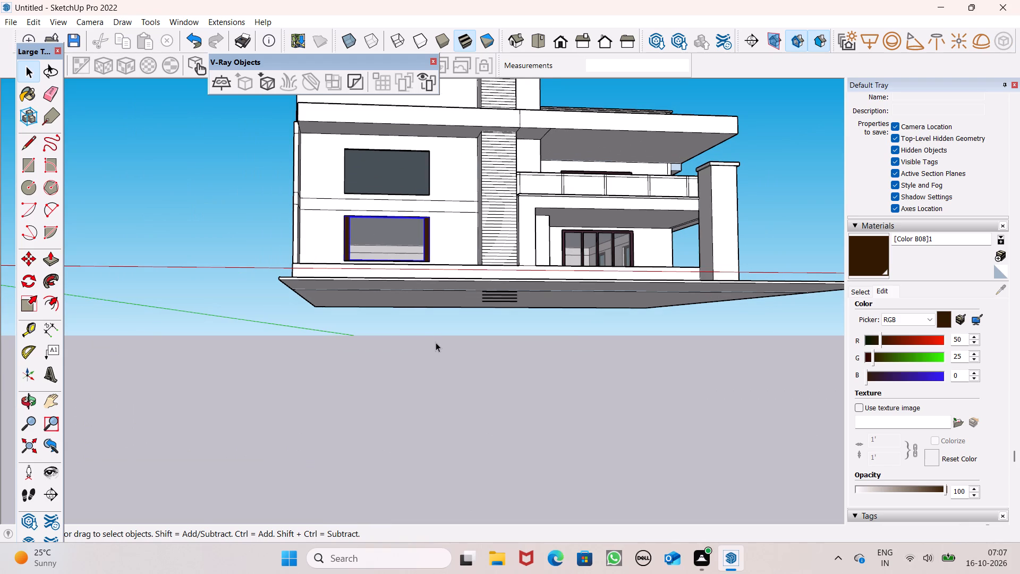
Copy the fitted ground-floor frame about 11' 10" straight up into the matching upper-floor opening.
scroll(435, 333, "down", 2)
middle_click_drag(429, 334, 408, 428)
scroll(427, 240, "up", 7)
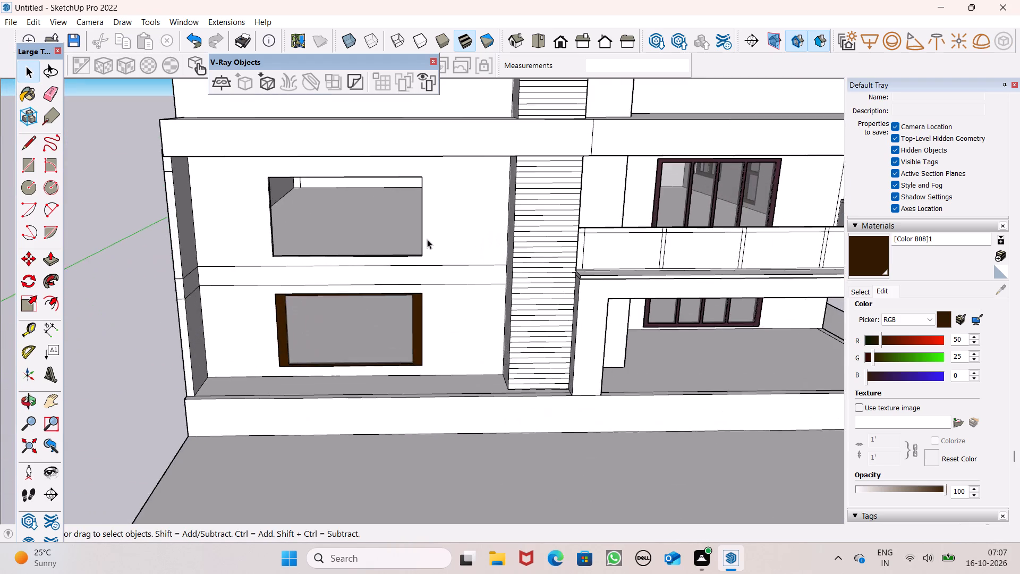
scroll(418, 293, "up", 1)
middle_click_drag(415, 296, 382, 184)
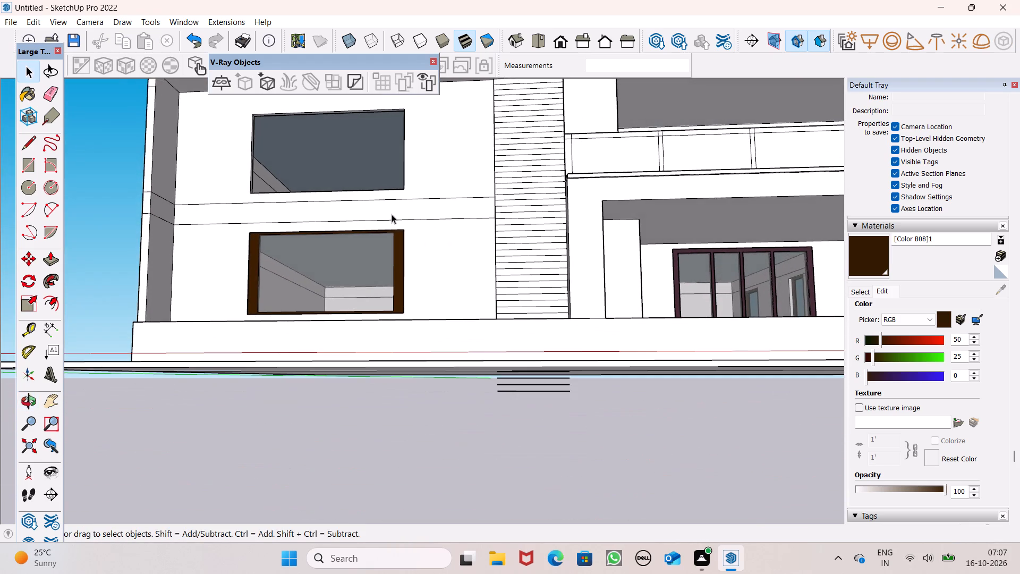
scroll(387, 243, "up", 6)
left_click(396, 237)
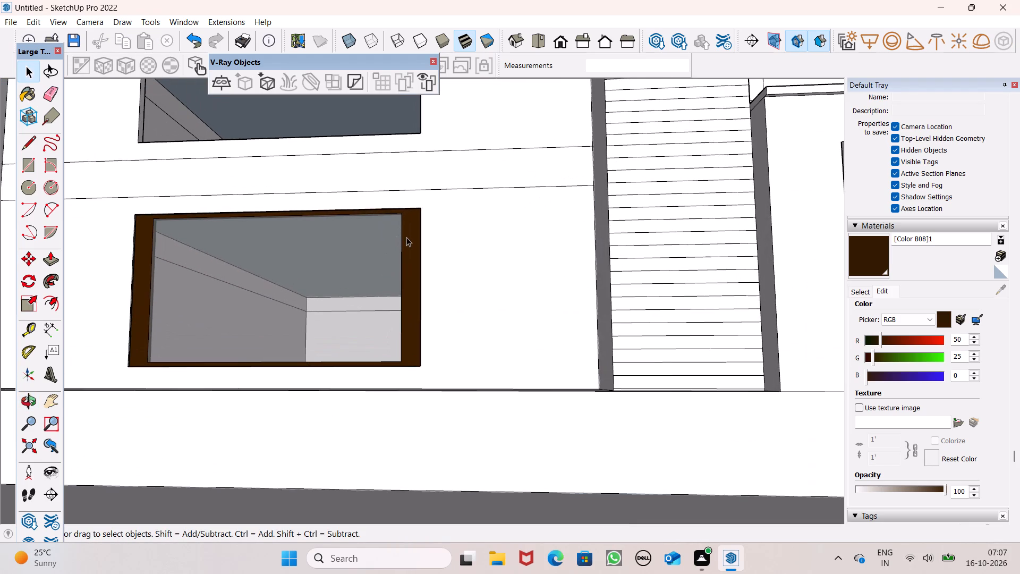
scroll(405, 263, "down", 6)
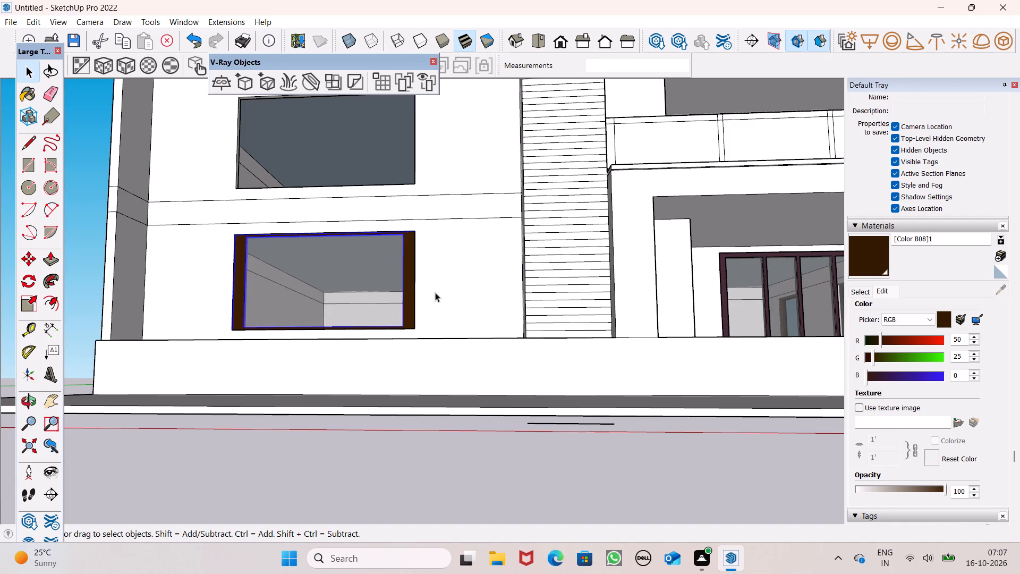
scroll(418, 282, "down", 3)
middle_click_drag(423, 298, 432, 350)
scroll(414, 179, "up", 5)
key("m")
key("Return")
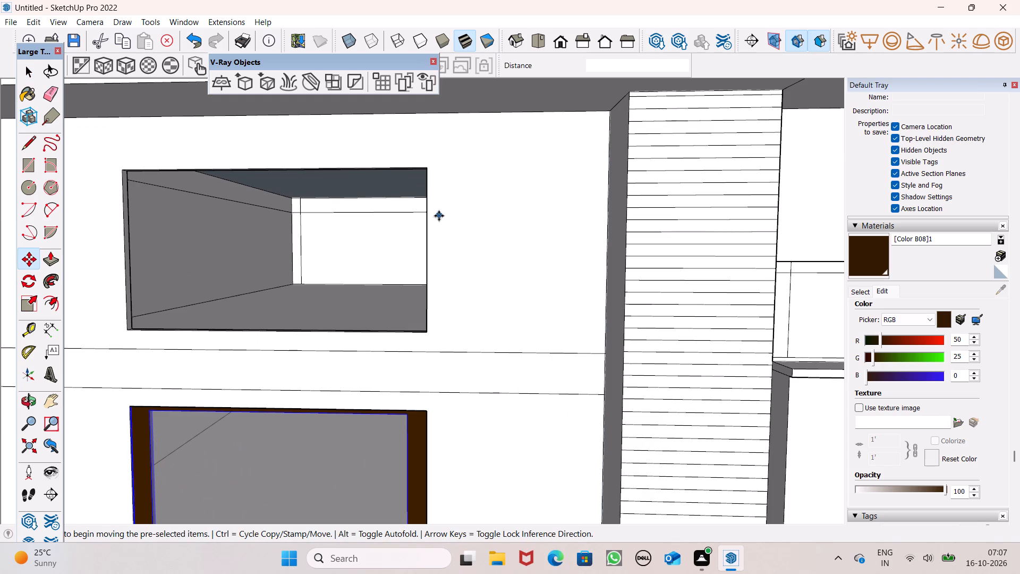
middle_click_drag(443, 233, 488, 272)
scroll(480, 216, "down", 3)
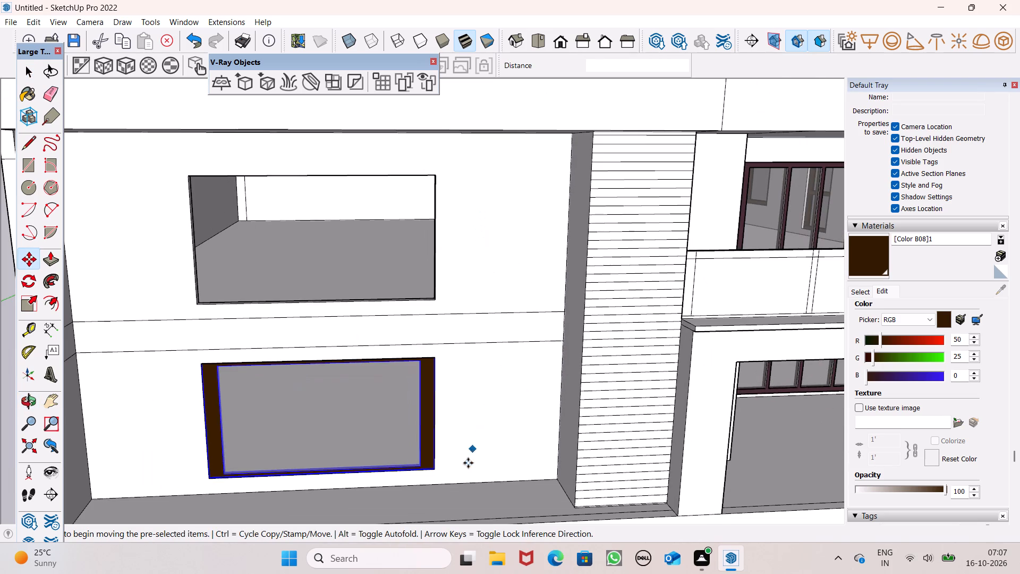
left_click_drag(435, 469, 431, 299)
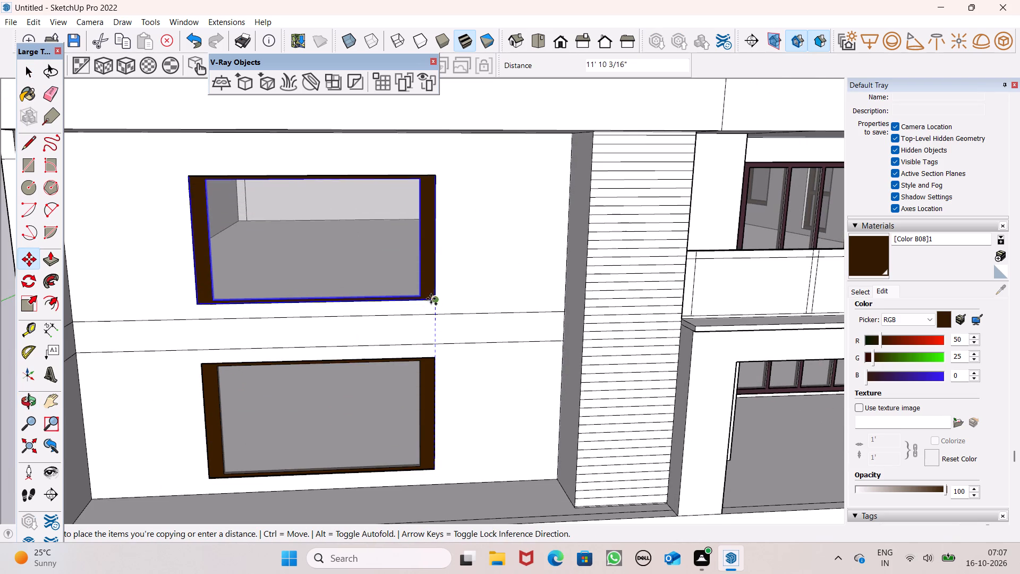
left_click_drag(431, 299, 432, 296)
scroll(260, 224, "down", 8)
scroll(303, 247, "down", 3)
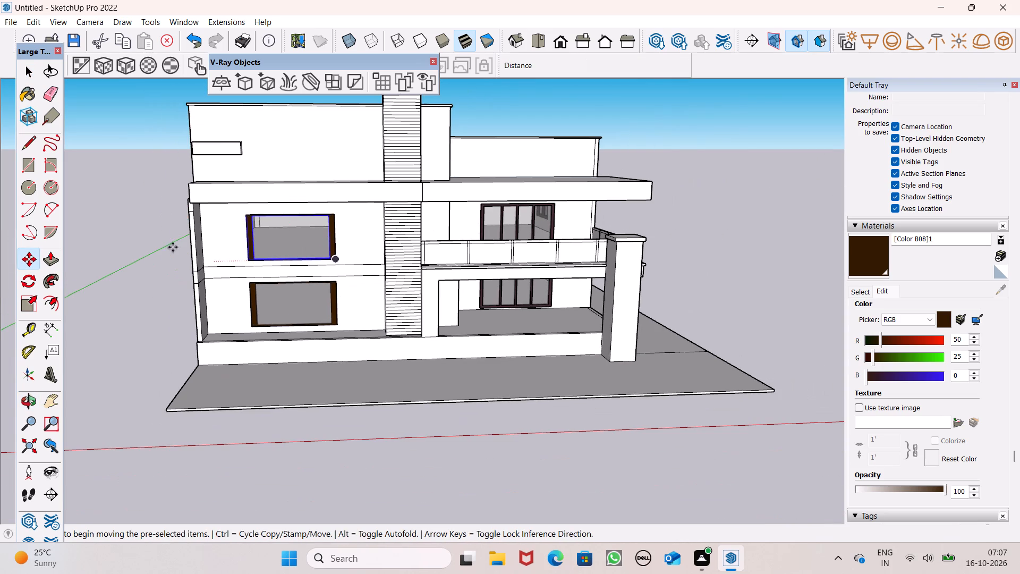
key("space")
left_click(80, 257)
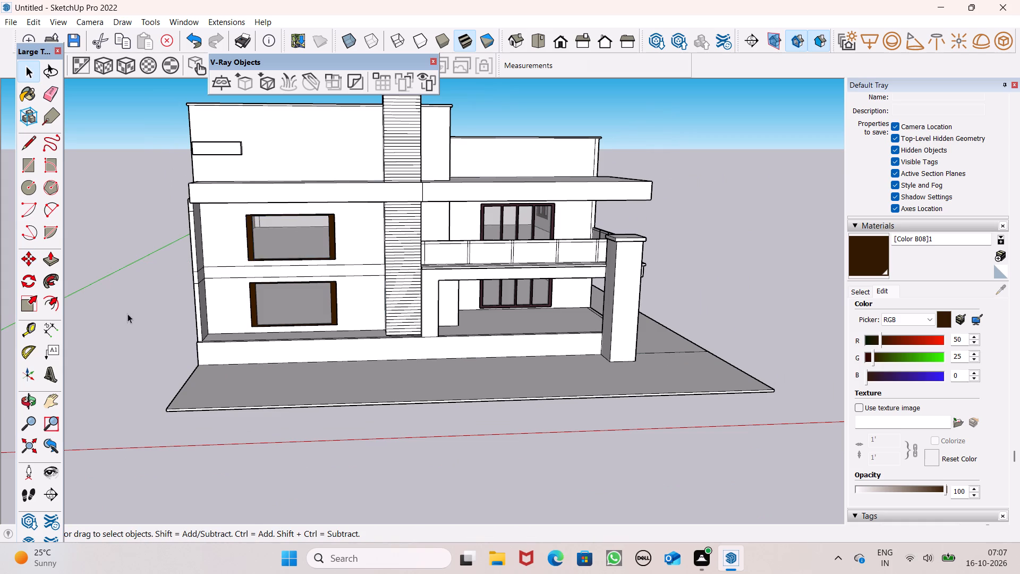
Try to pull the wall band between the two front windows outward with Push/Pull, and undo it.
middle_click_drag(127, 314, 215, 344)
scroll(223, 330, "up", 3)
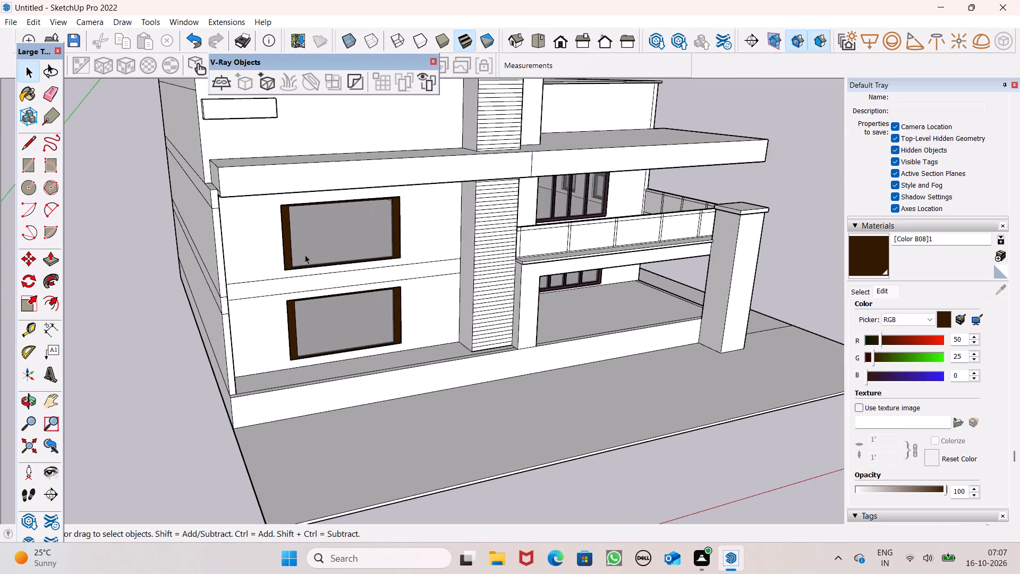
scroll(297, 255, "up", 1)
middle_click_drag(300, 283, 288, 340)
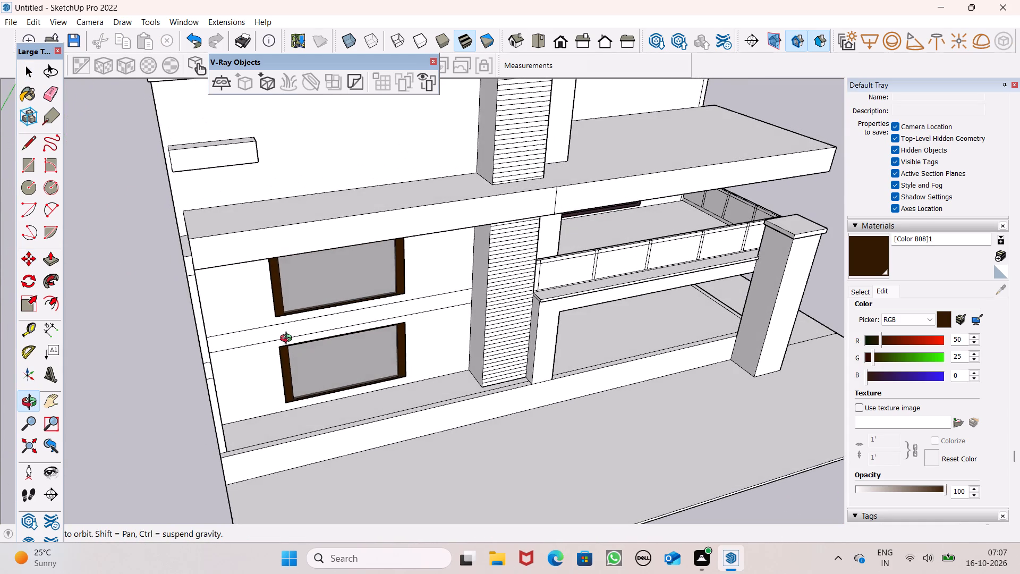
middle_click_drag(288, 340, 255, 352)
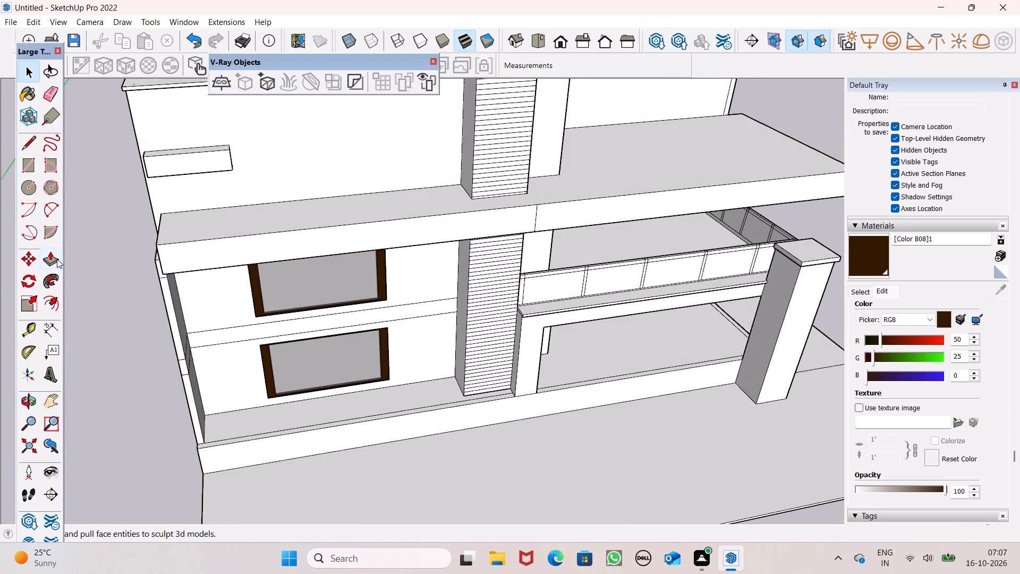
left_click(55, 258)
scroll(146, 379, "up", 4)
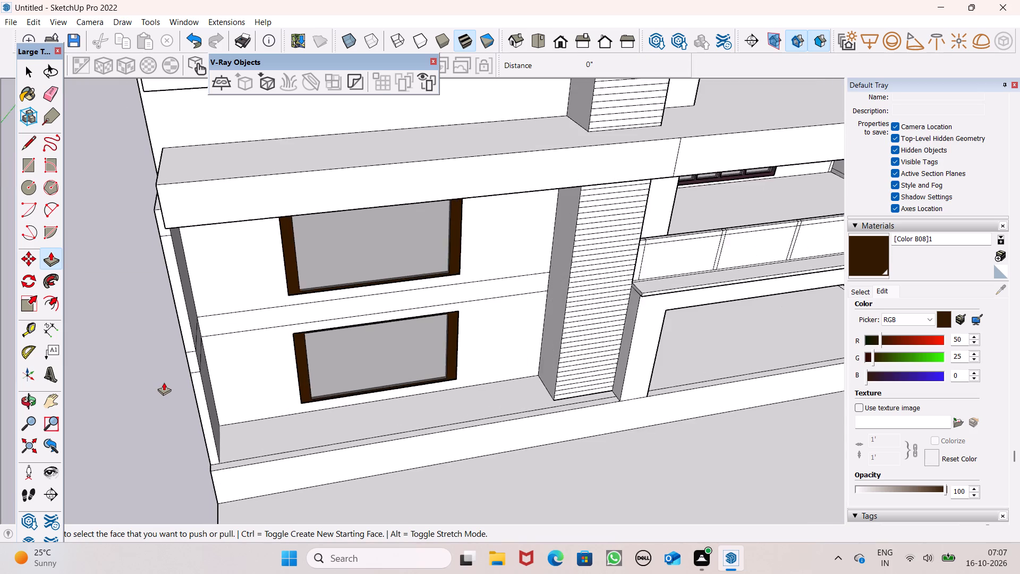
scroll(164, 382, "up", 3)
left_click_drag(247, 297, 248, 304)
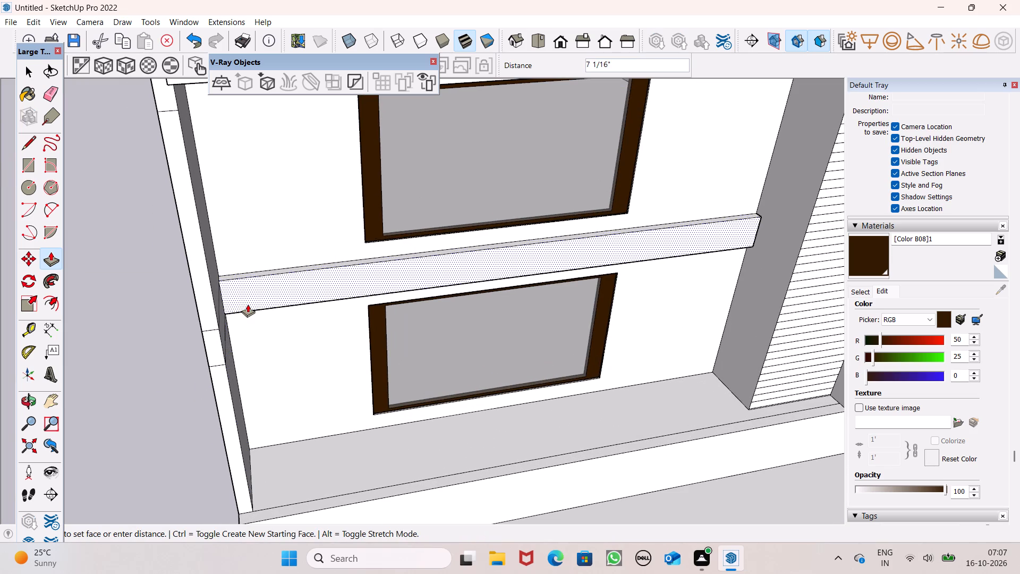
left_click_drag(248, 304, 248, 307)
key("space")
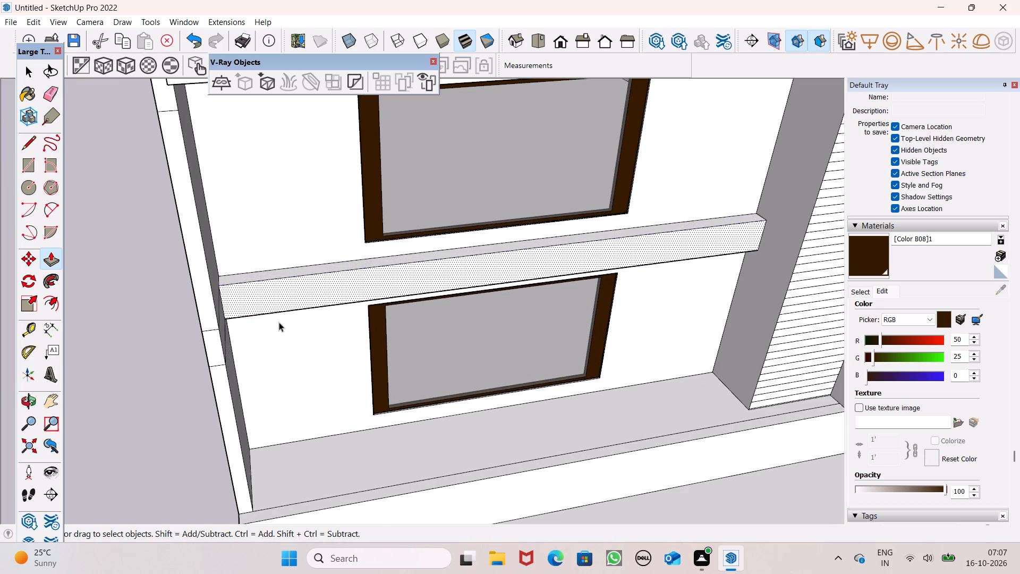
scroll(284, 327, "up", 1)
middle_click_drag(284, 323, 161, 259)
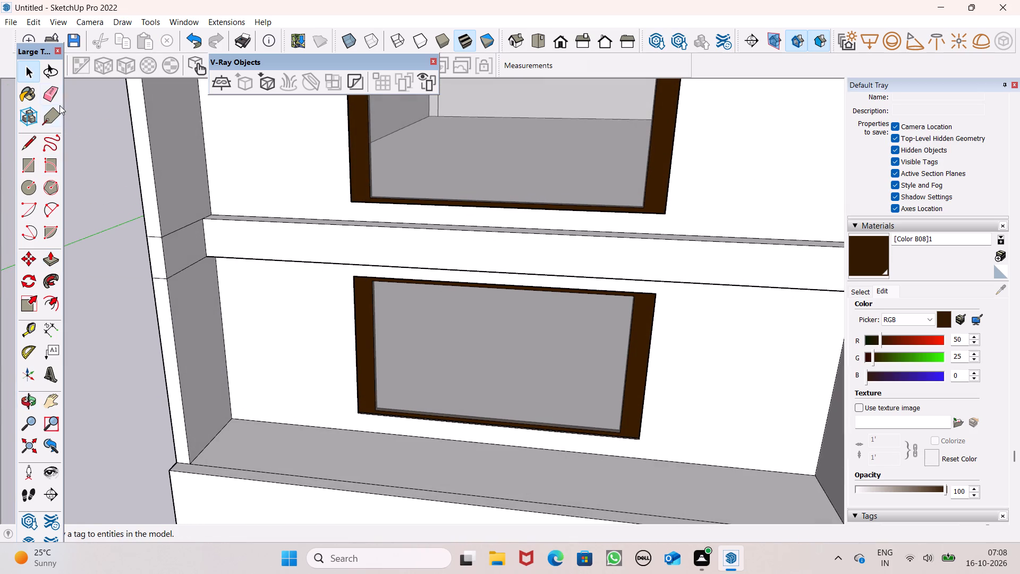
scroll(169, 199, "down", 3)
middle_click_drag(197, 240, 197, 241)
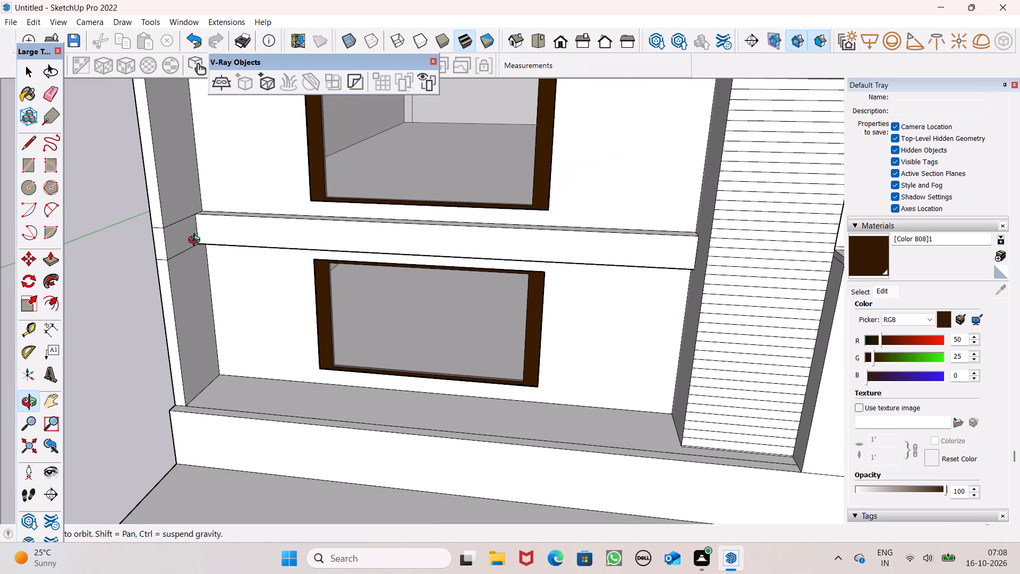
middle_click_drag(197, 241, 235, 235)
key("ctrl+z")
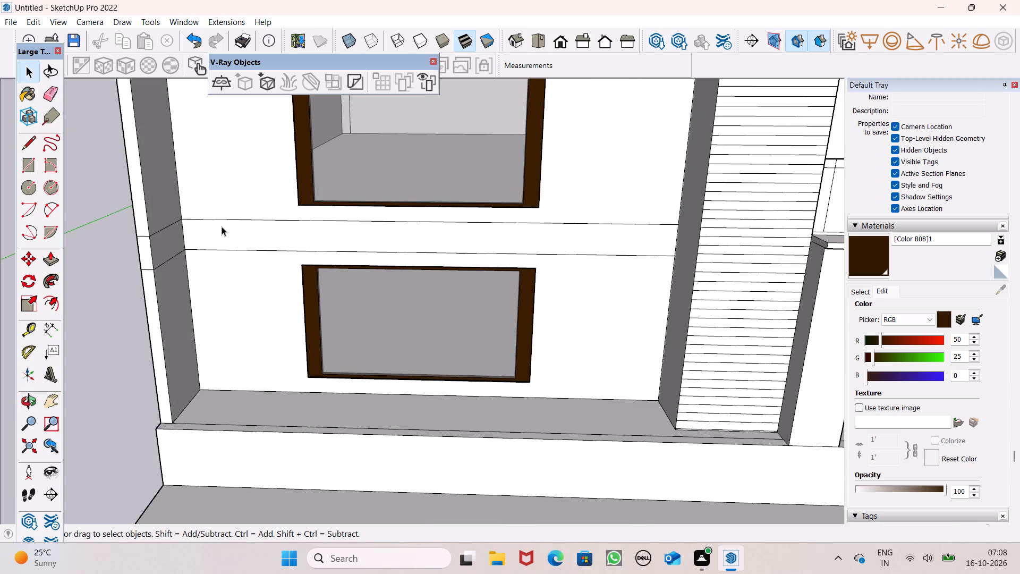
Push/Pull the side wall's inner face above the floor band 1' 3 7/8" toward the front windows.
middle_click_drag(219, 299, 152, 310)
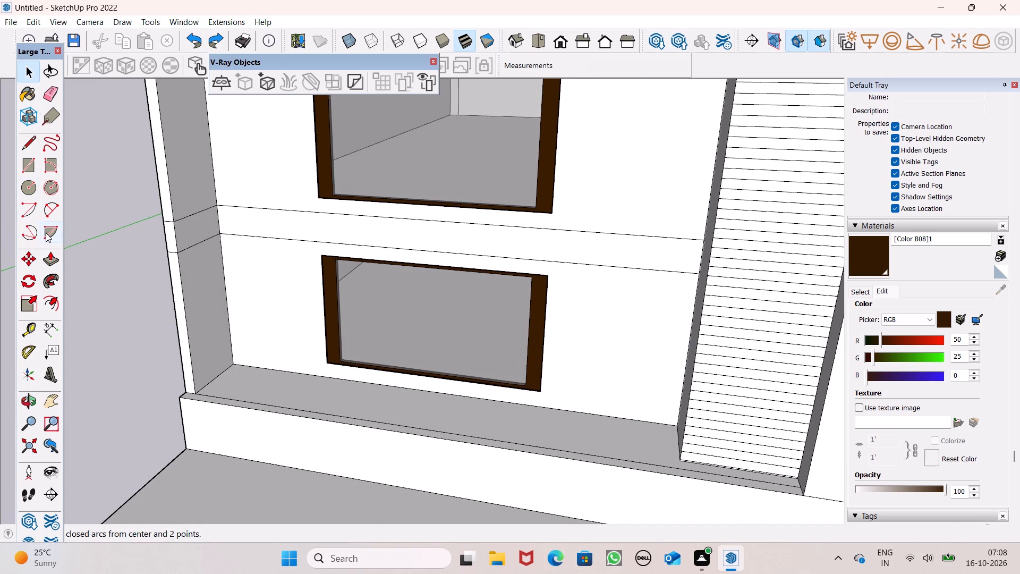
left_click(49, 256)
left_click_drag(179, 205, 197, 223)
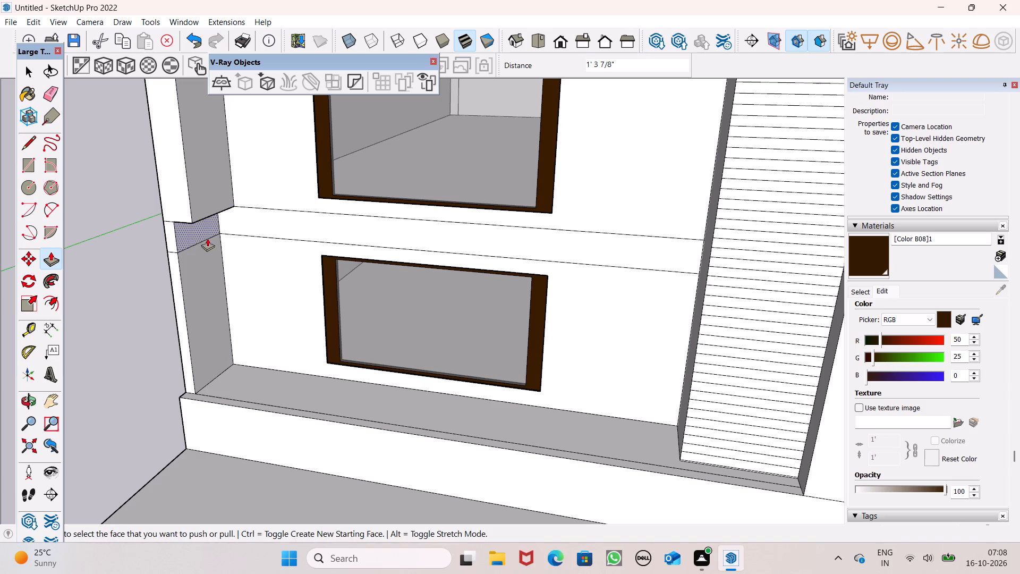
Push/Pull the side wall's inner floor-band strip and the face below it 1' 3 7/8" toward the front windows.
left_click_drag(195, 239, 214, 207)
left_click_drag(200, 290, 220, 231)
Push/Pull the side wall's upper, floor-band and lower inner faces another 5 9/16" toward the front windows.
scroll(254, 313, "down", 10)
middle_click_drag(283, 368, 290, 358)
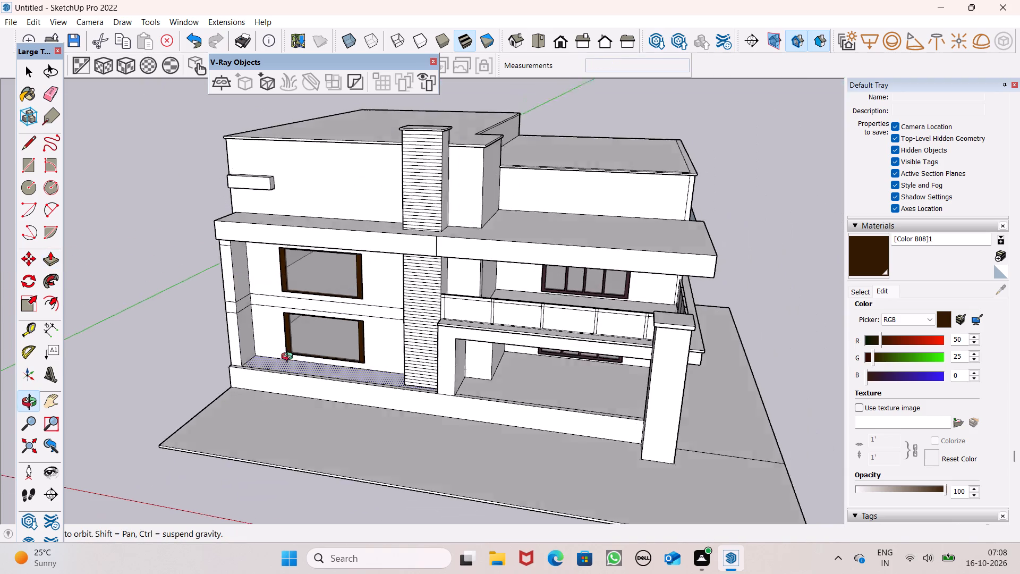
middle_click_drag(290, 358, 359, 272)
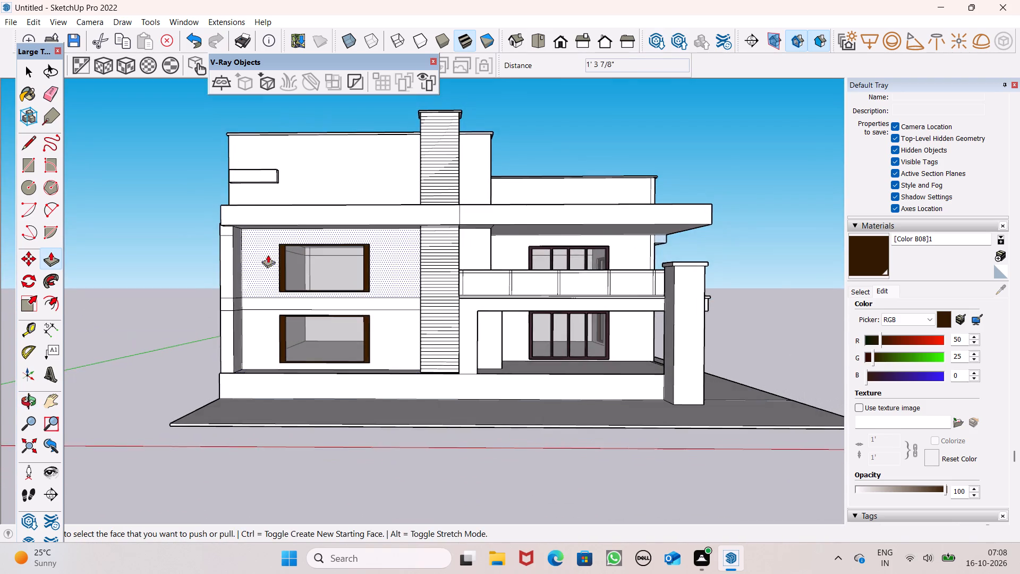
scroll(256, 246, "up", 6)
left_click_drag(222, 270, 227, 270)
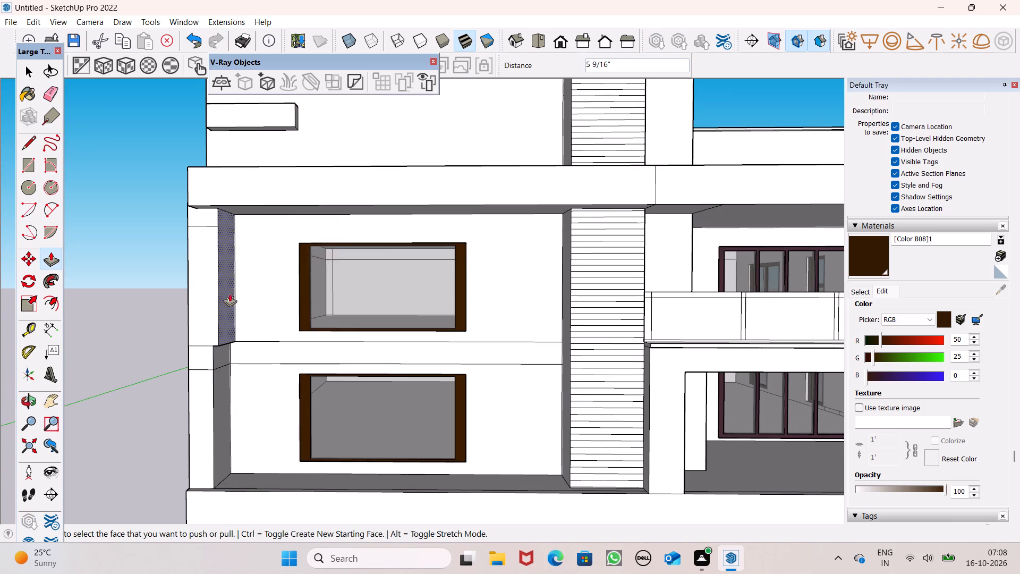
left_click_drag(217, 354, 226, 331)
left_click_drag(220, 383, 221, 378)
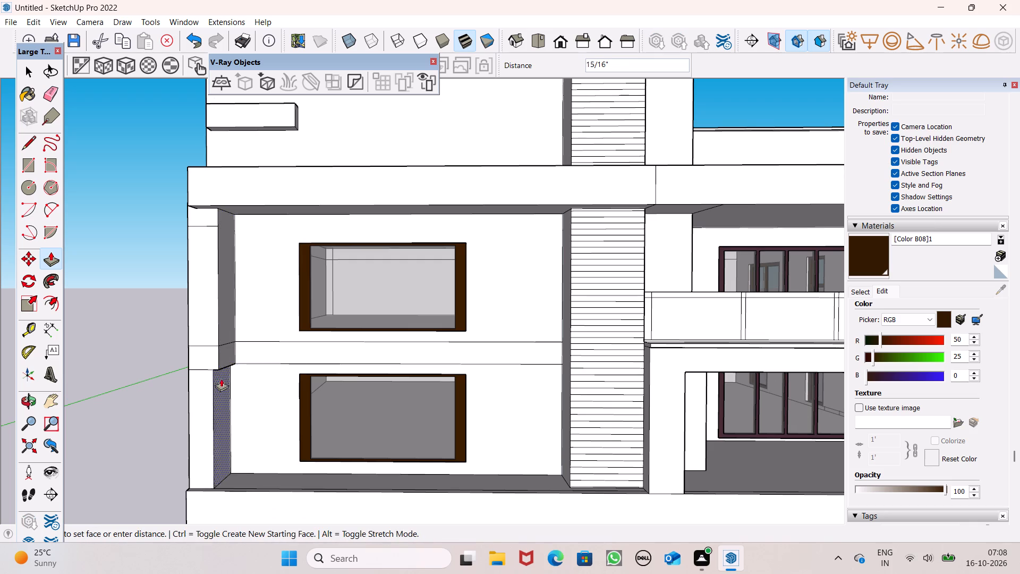
left_click_drag(221, 378, 227, 348)
Push/Pull the side wall's front end faces forward 2' 9/16", from beneath the roof slab down through the floor band.
scroll(249, 265, "down", 5)
middle_click_drag(252, 280, 465, 359)
scroll(364, 342, "up", 2)
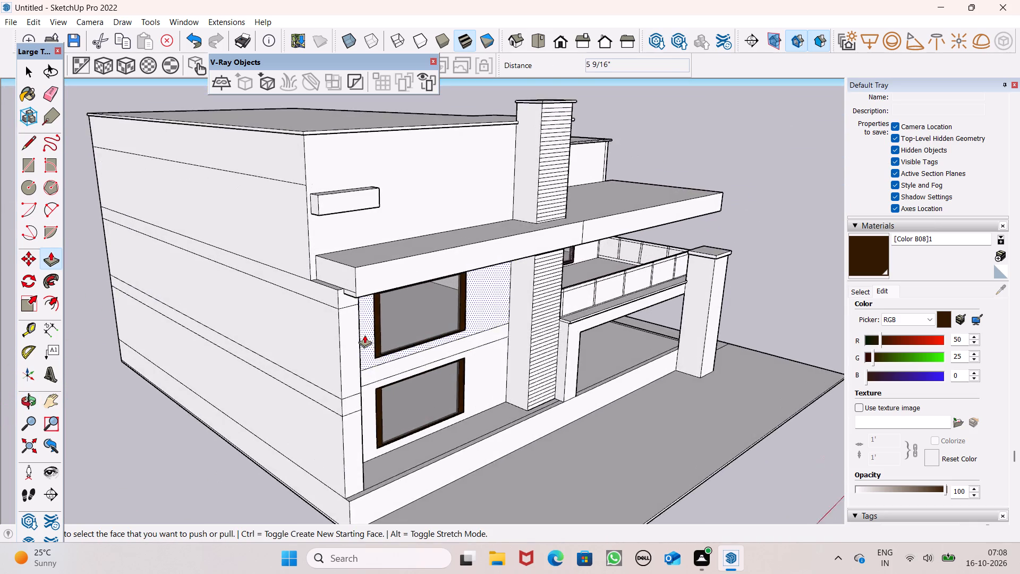
scroll(364, 335, "up", 4)
middle_click_drag(346, 285, 338, 251)
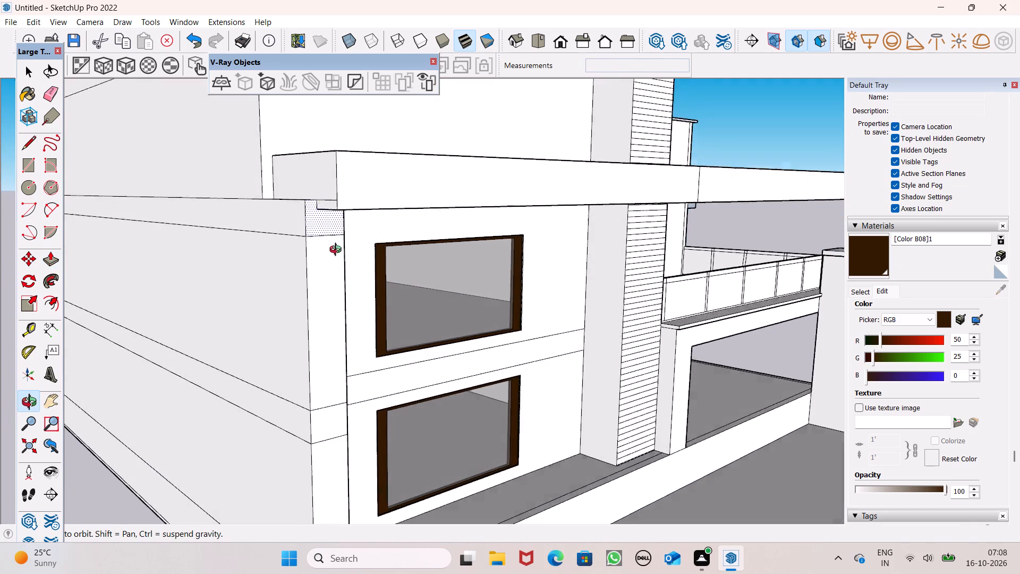
middle_click_drag(338, 251, 338, 252)
scroll(301, 224, "up", 5)
left_click_drag(331, 205, 311, 211)
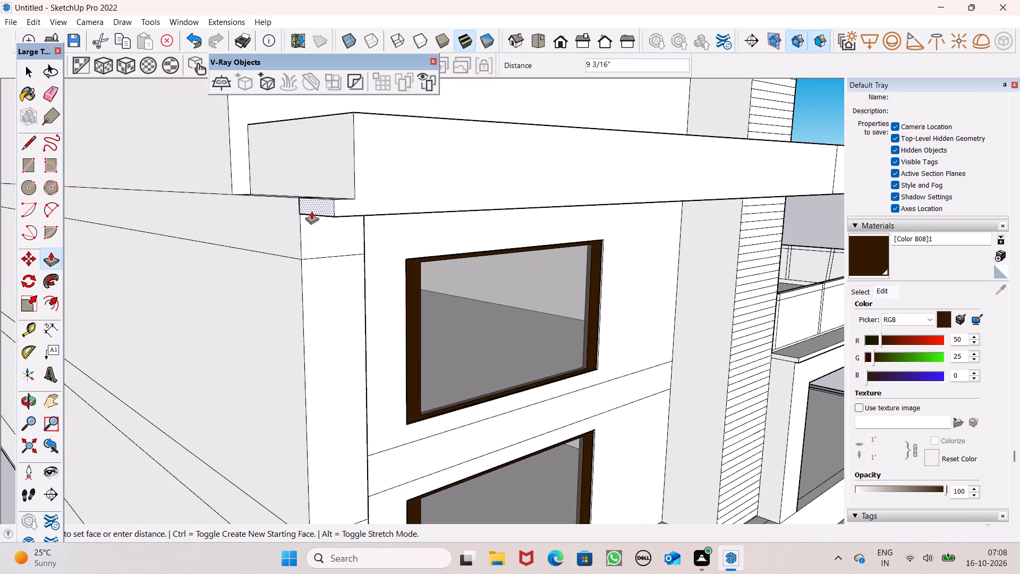
left_click_drag(311, 211, 302, 237)
left_click_drag(328, 246, 354, 212)
left_click_drag(329, 308, 353, 256)
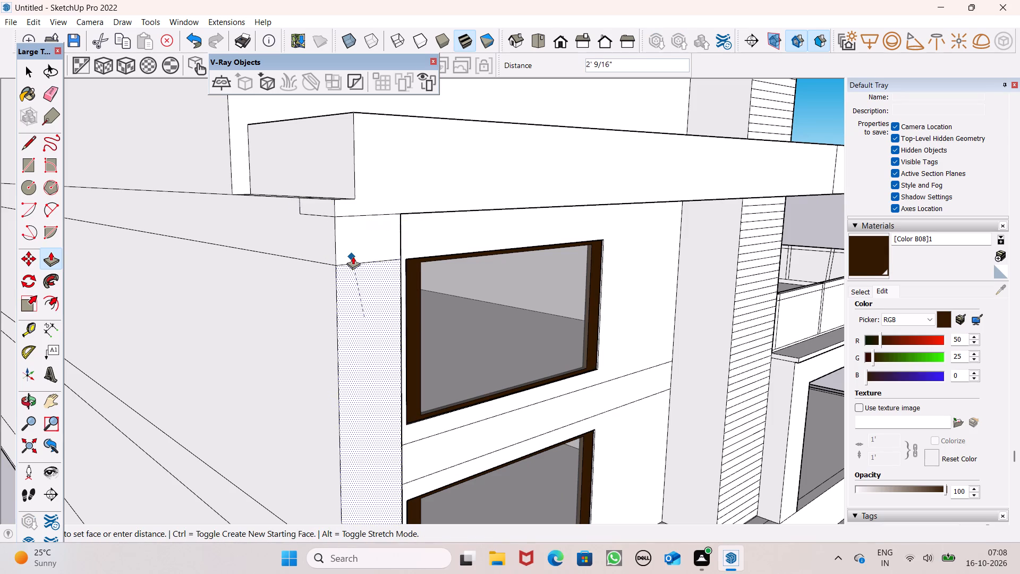
left_click_drag(353, 256, 355, 254)
scroll(326, 184, "down", 6)
left_click_drag(337, 413, 342, 406)
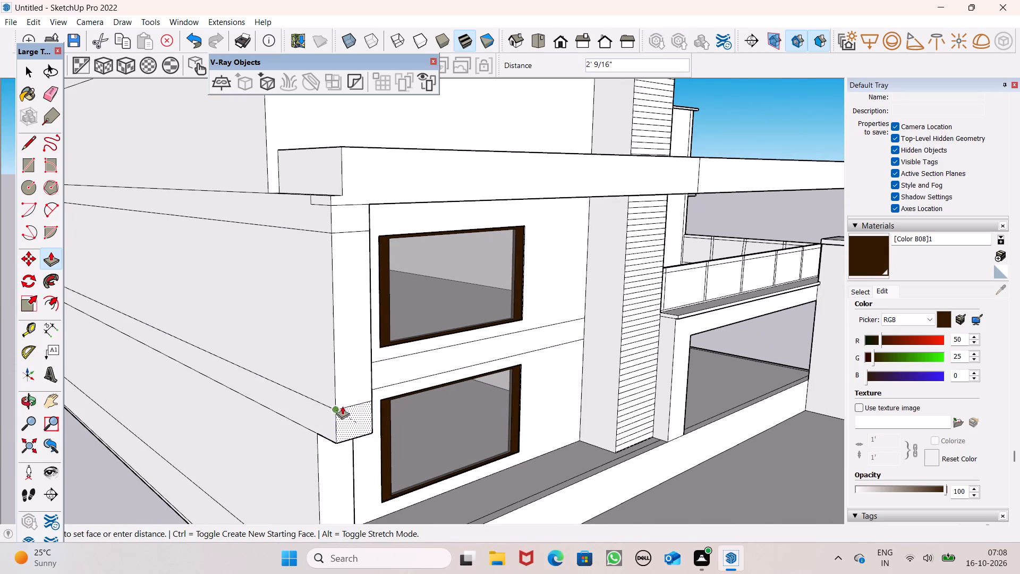
left_click_drag(342, 406, 346, 395)
Push/Pull the side wall's ground-floor front end forward 9" and another 1' 3 9/16", flush with the floor band above.
scroll(320, 296, "down", 4)
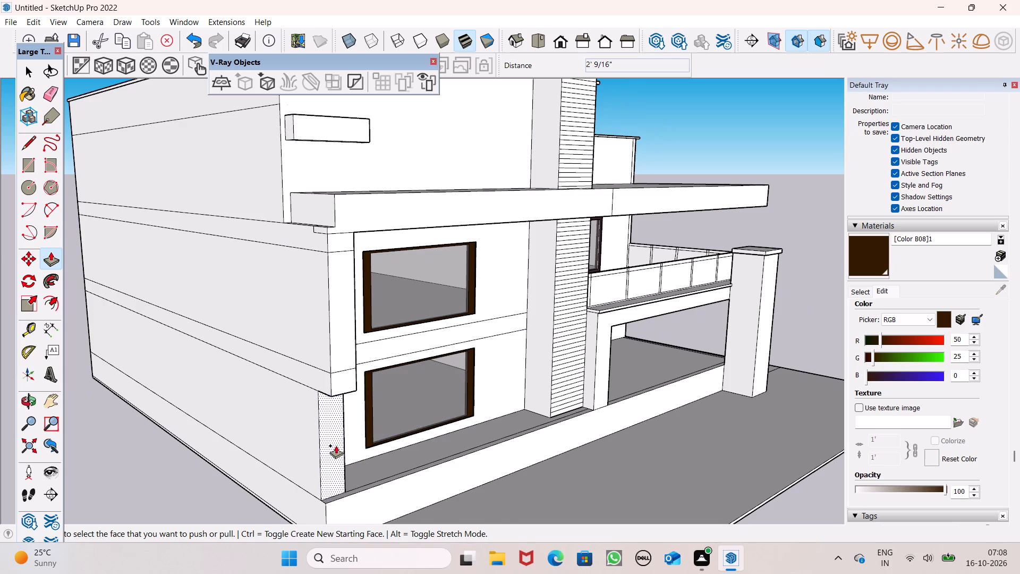
left_click_drag(336, 445, 348, 377)
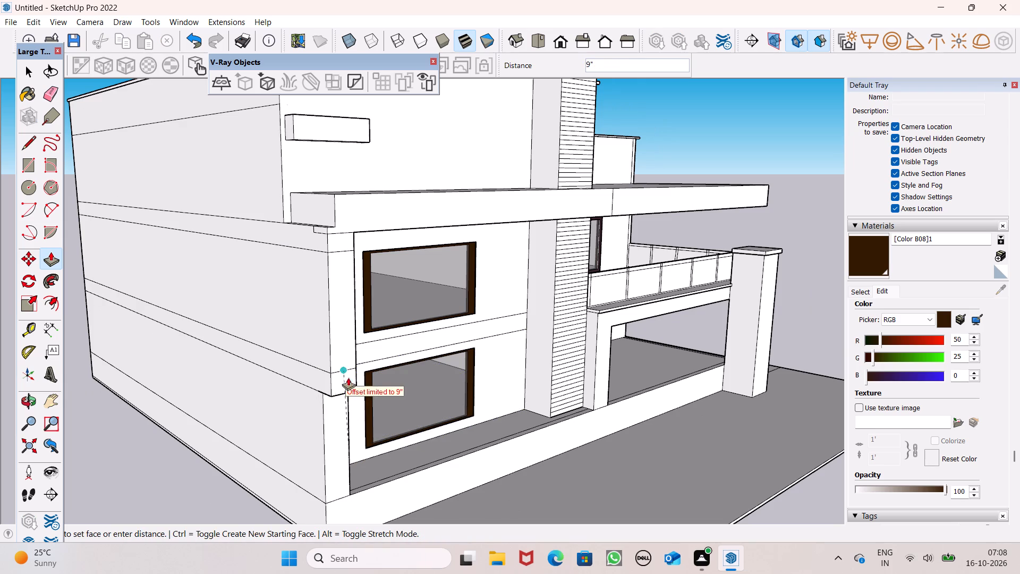
left_click_drag(348, 377, 346, 380)
scroll(342, 356, "down", 2)
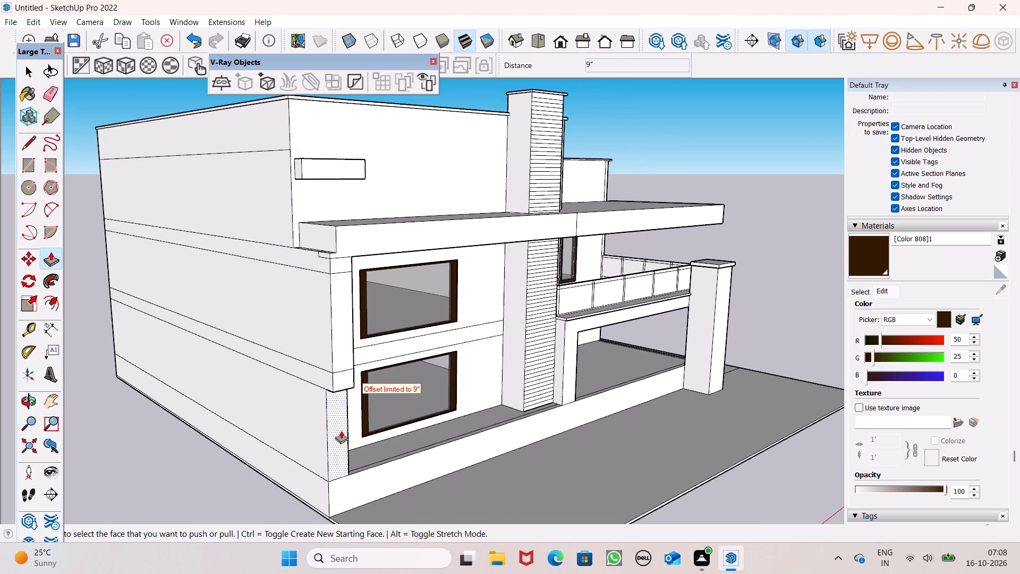
left_click_drag(339, 428, 343, 378)
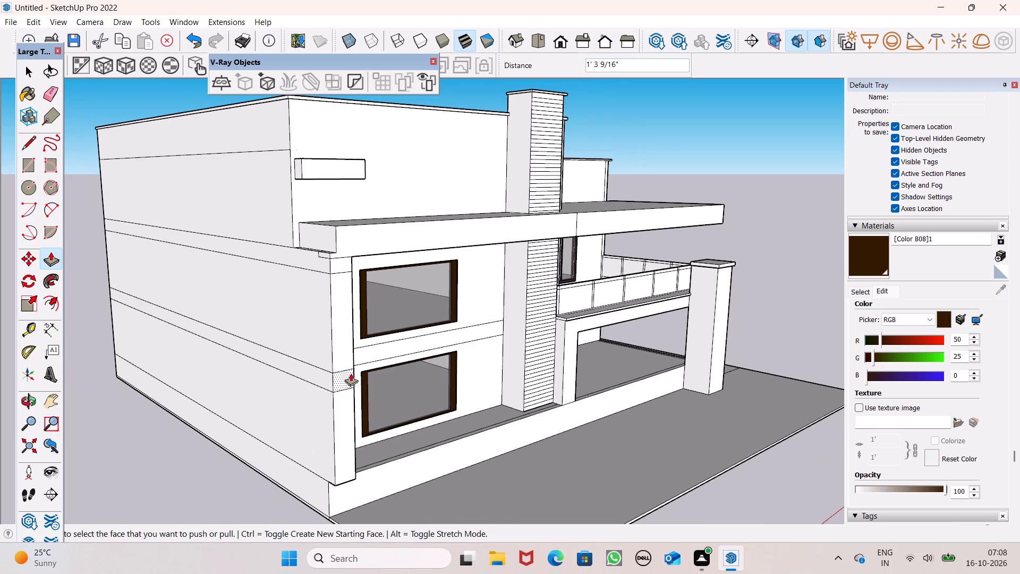
Erase the small notch's edges on the side wall beneath the roof slab's end, and undo the last erase.
key("space")
scroll(375, 361, "down", 2)
middle_click_drag(375, 360, 441, 368)
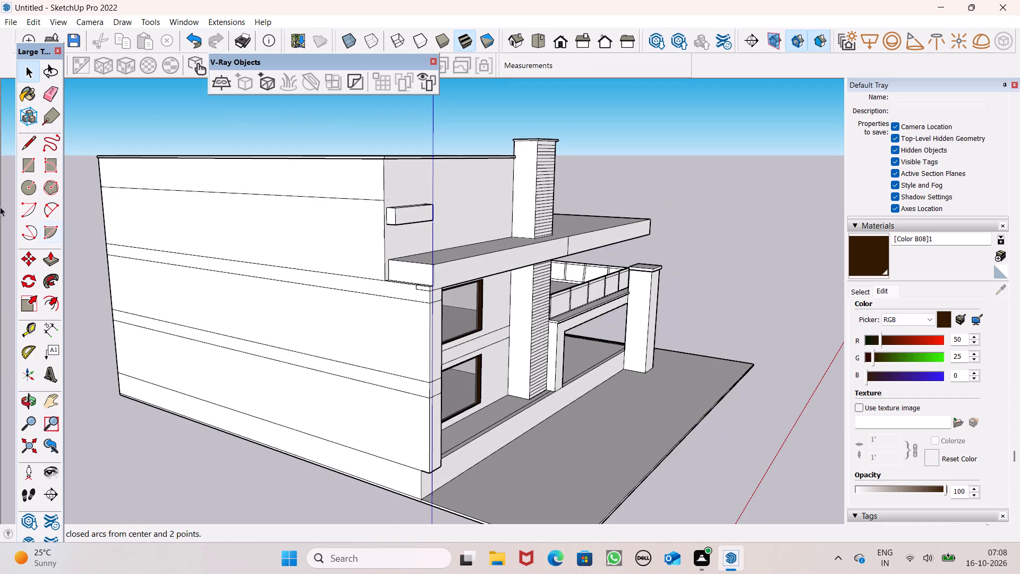
left_click(52, 91)
scroll(348, 260, "up", 6)
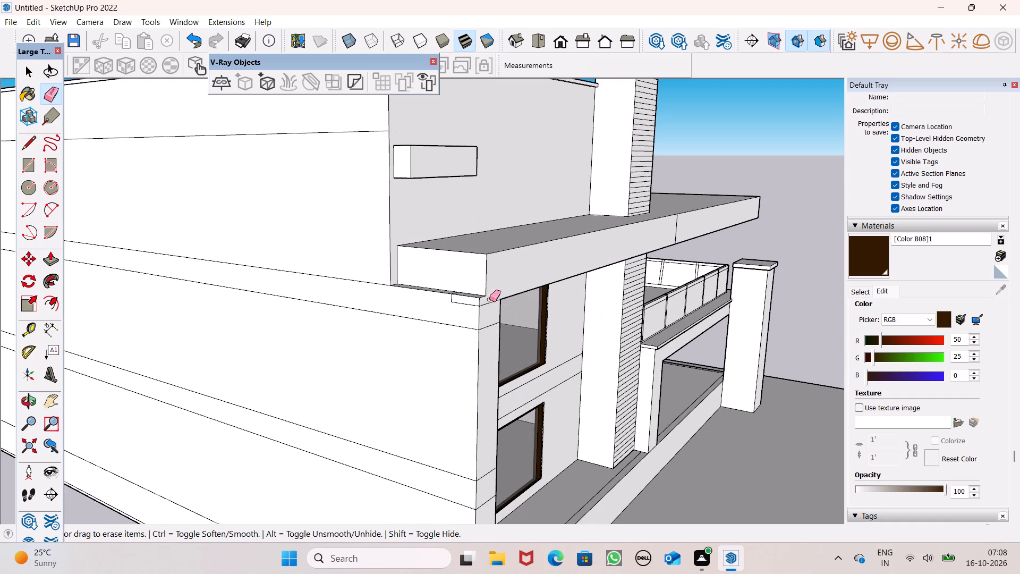
scroll(463, 305, "up", 5)
left_click_drag(462, 298, 441, 301)
left_click(443, 299)
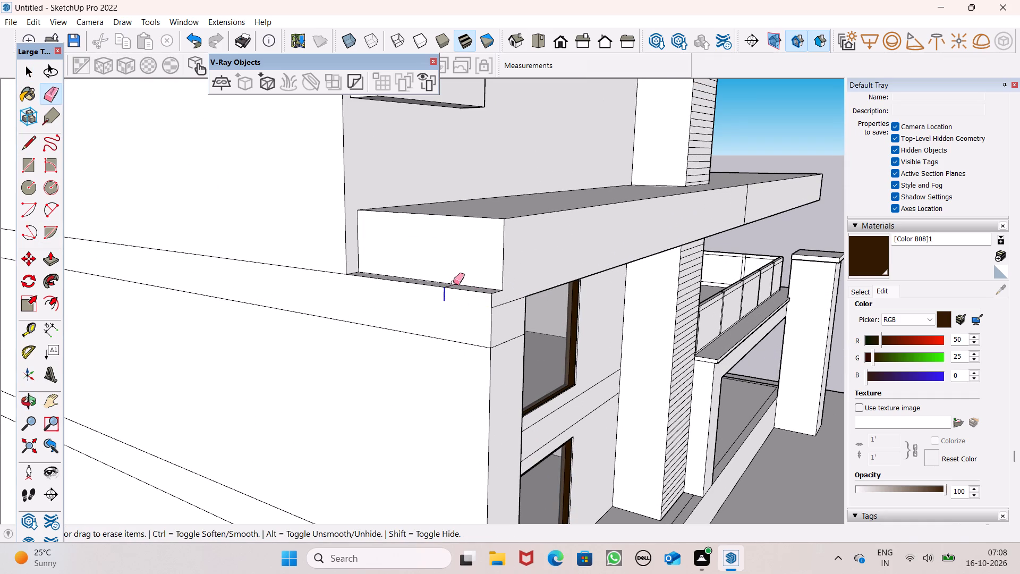
left_click(454, 283)
middle_click_drag(469, 324, 463, 444)
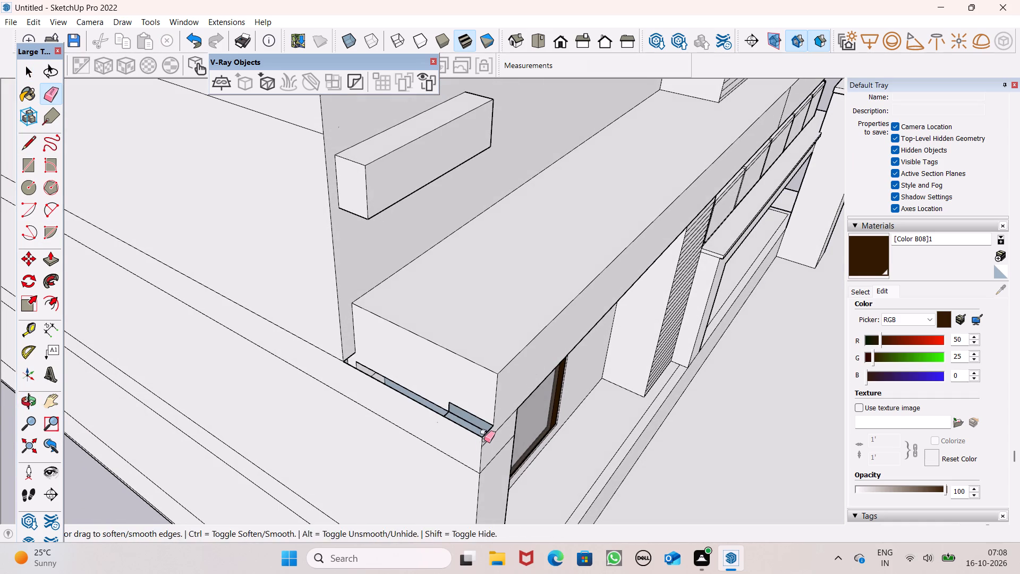
key("ctrl+z")
Erase the stray line across the ledge beside the roof slab and the short edges atop the side wall's front end.
scroll(479, 423, "up", 6, "ctrl")
left_click_drag(435, 386, 423, 393)
key("ctrl+z")
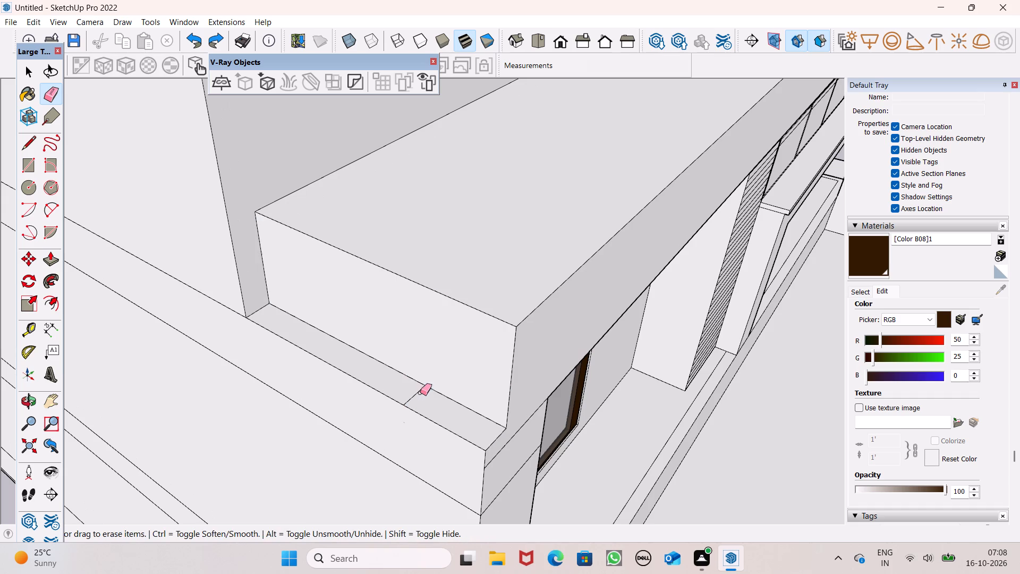
left_click_drag(416, 391, 419, 396)
scroll(381, 354, "down", 6)
middle_click_drag(406, 410, 259, 305)
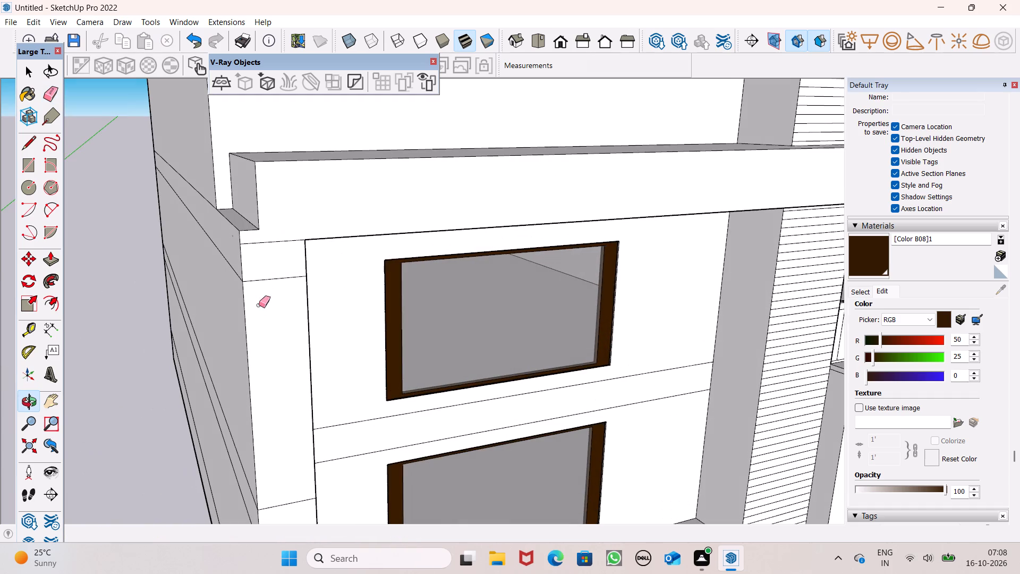
left_click_drag(274, 239, 274, 244)
left_click_drag(250, 241, 250, 240)
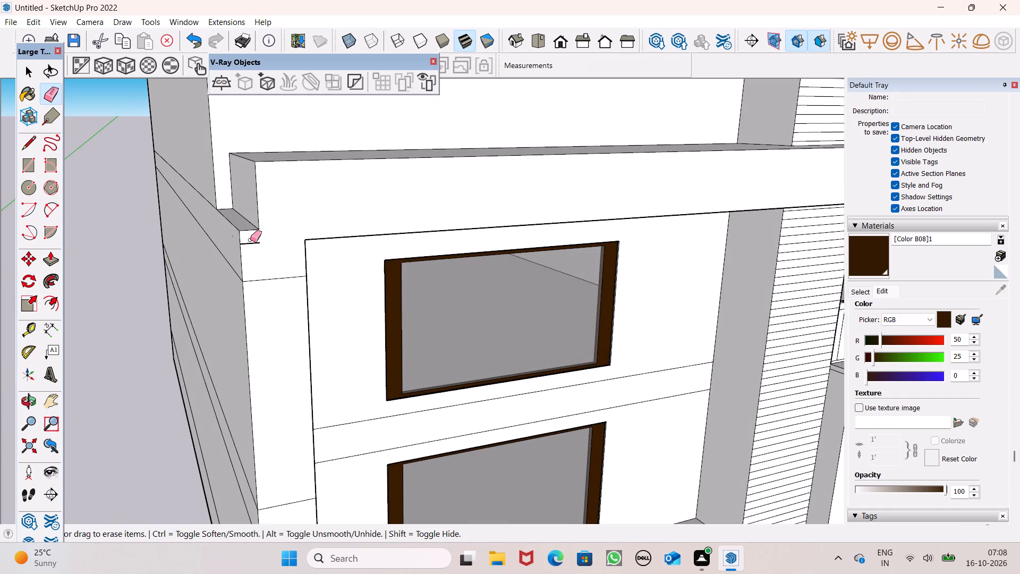
left_click_drag(250, 240, 253, 247)
key("space")
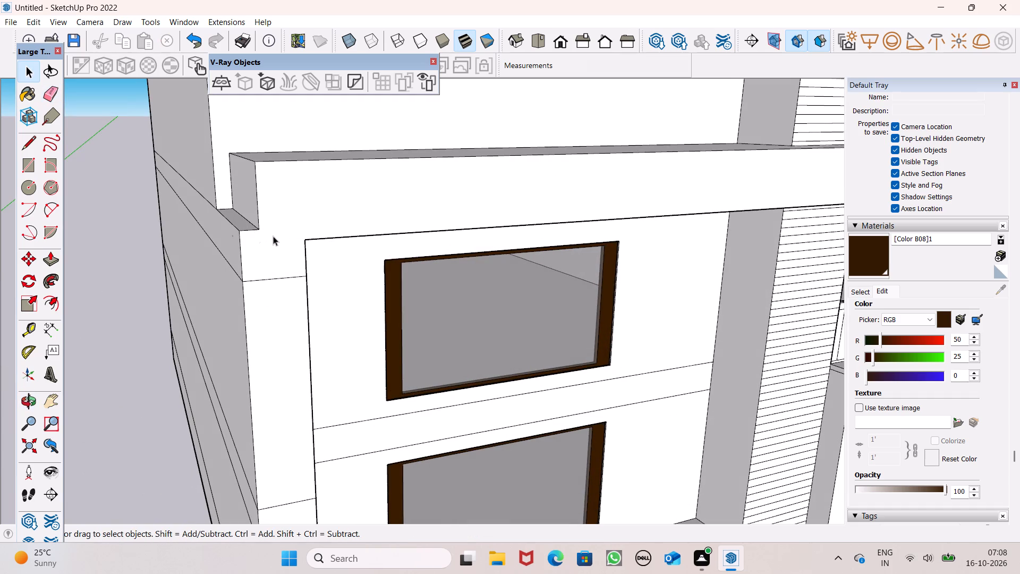
Examine the front facade and the thickened side wall from several angles.
scroll(274, 257, "down", 12)
middle_click_drag(360, 378, 216, 307)
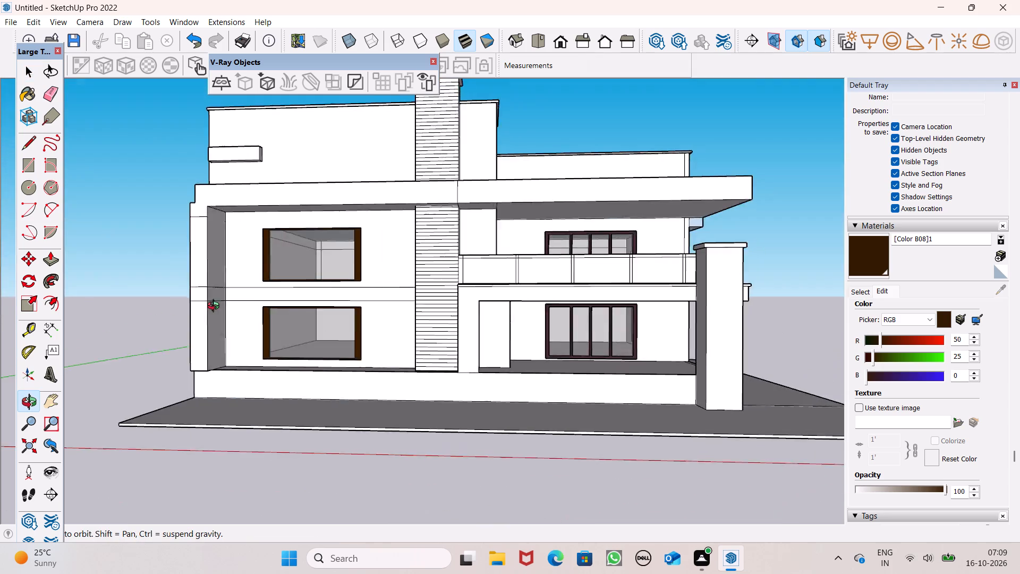
middle_click_drag(216, 307, 112, 365)
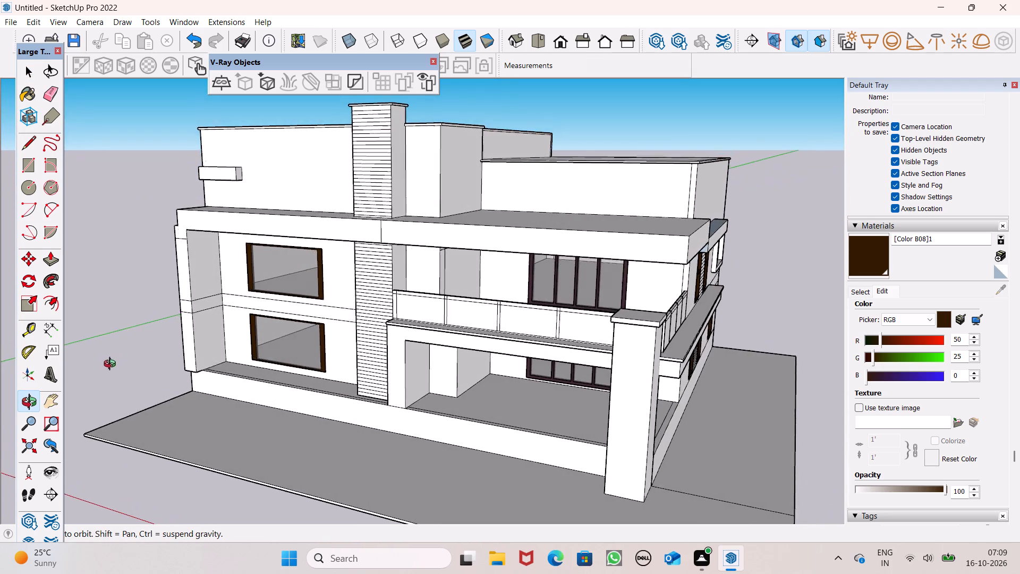
middle_click_drag(112, 365, 265, 361)
scroll(320, 299, "down", 2)
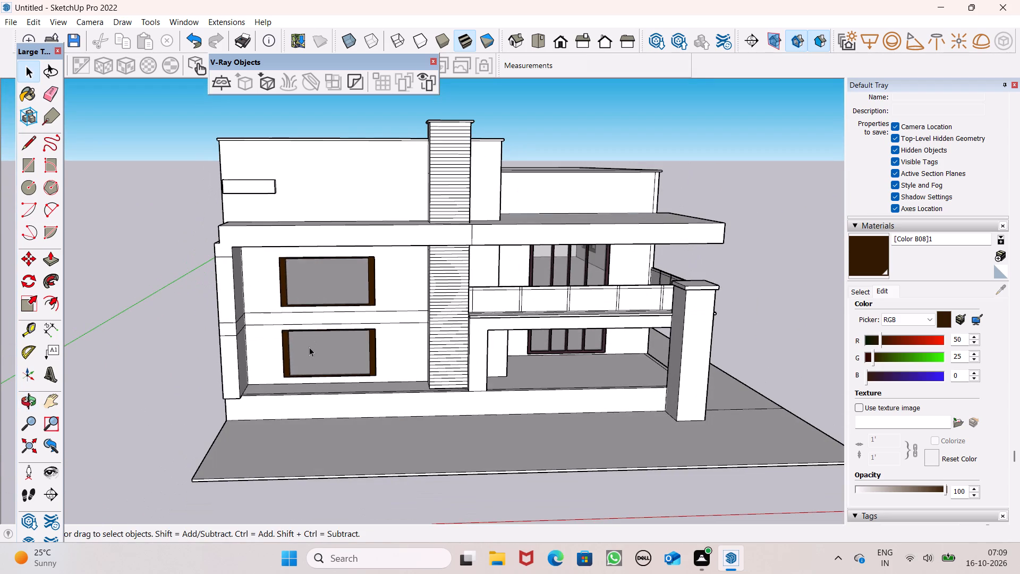
middle_click_drag(337, 362, 351, 264)
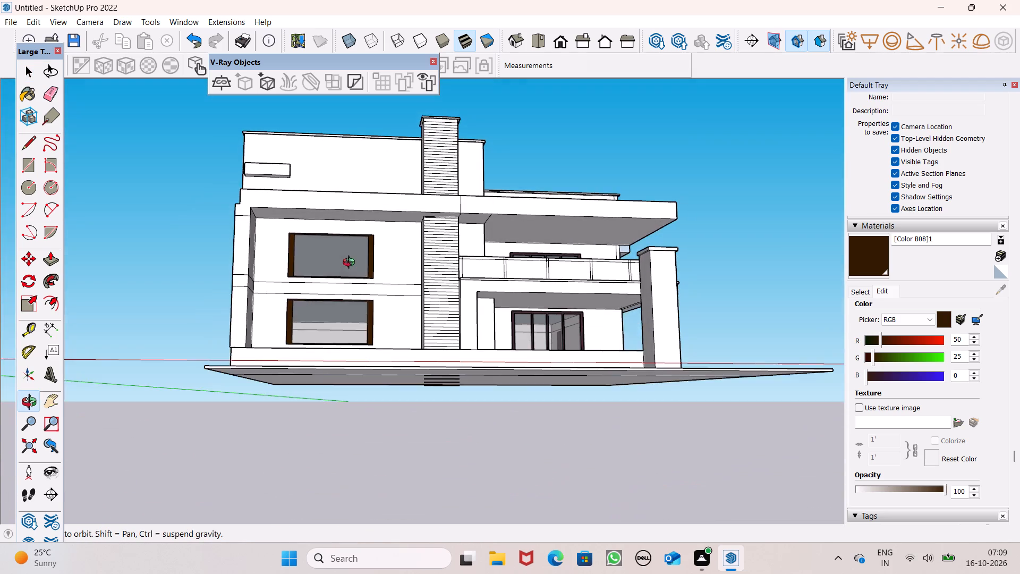
middle_click_drag(351, 264, 317, 354)
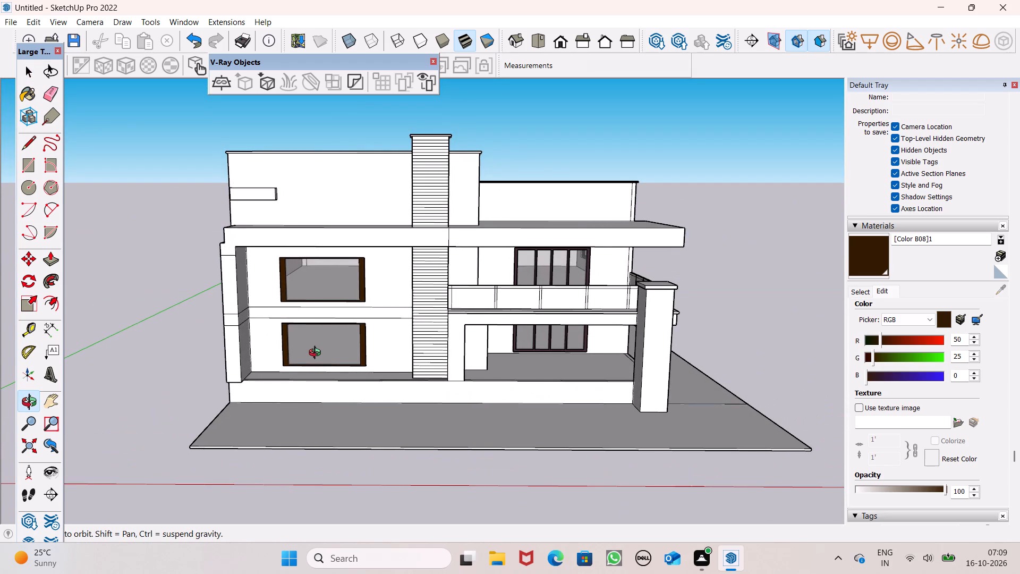
Push/Pull the roof slab's end face 9" outward, flush with the side wall's outer face.
middle_click_drag(317, 354, 476, 449)
scroll(300, 362, "up", 1)
middle_click_drag(297, 360, 376, 373)
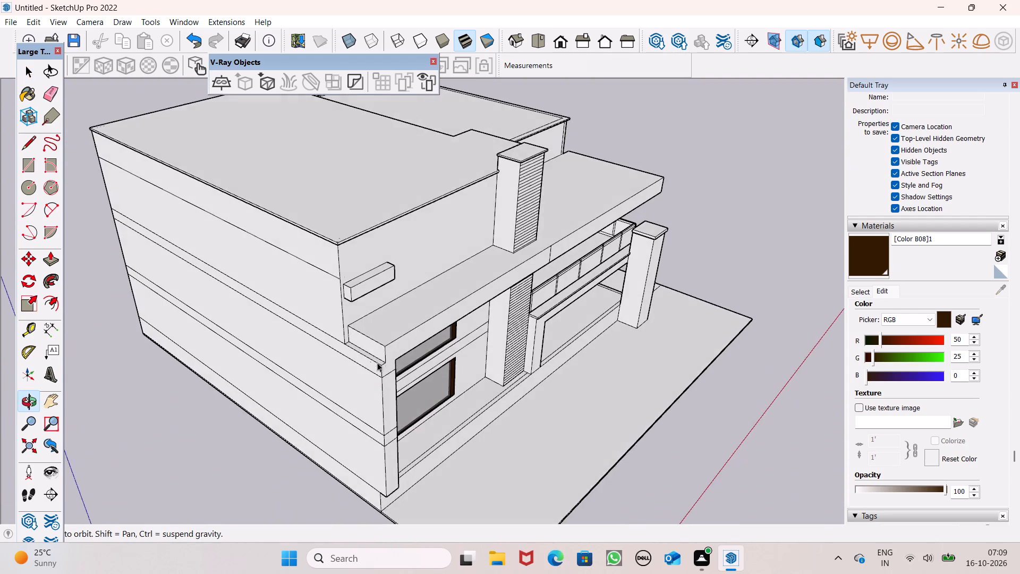
scroll(377, 361, "up", 7)
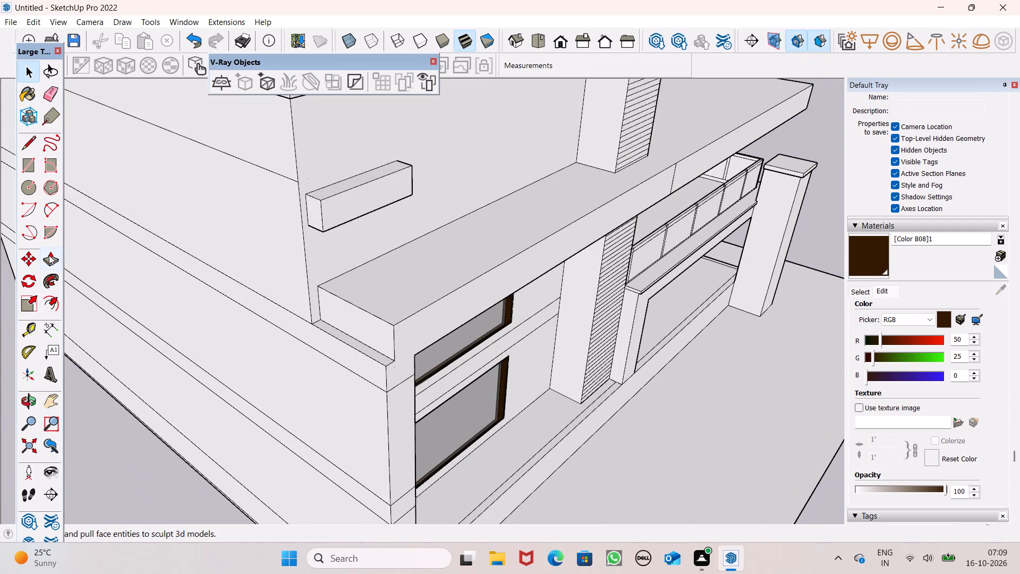
left_click(49, 255)
scroll(346, 357, "up", 2)
left_click_drag(381, 323, 380, 374)
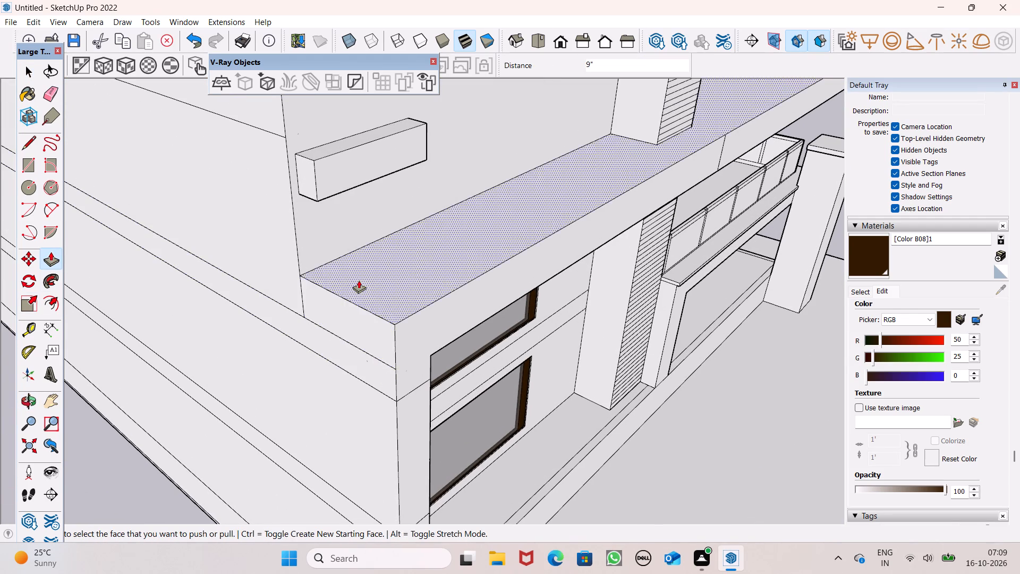
Erase the five horizontal lines across the side wall's outer face, keeping the plinth line at the base.
scroll(359, 280, "down", 6)
middle_click_drag(470, 374, 358, 358)
scroll(358, 319, "down", 5)
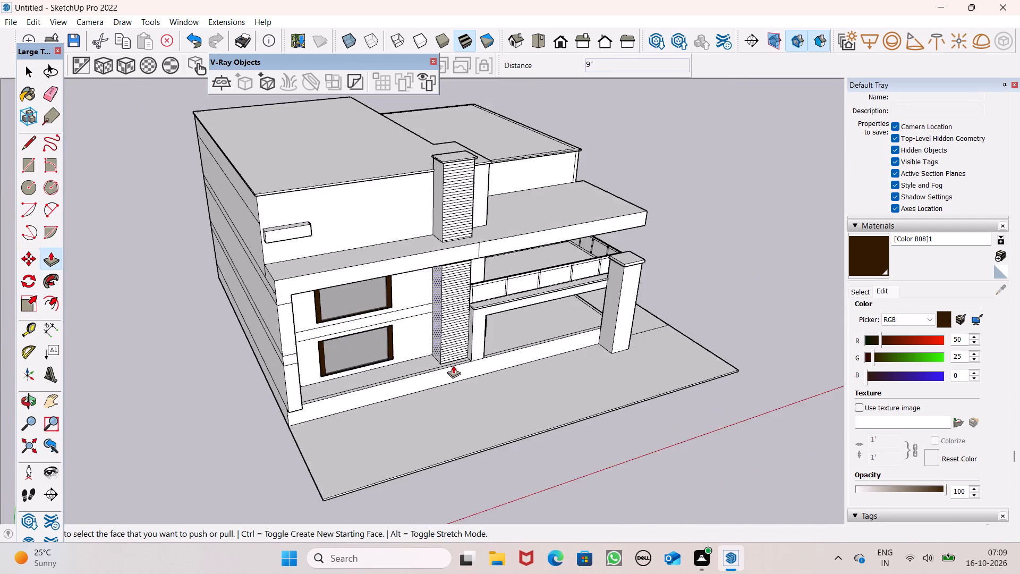
middle_click_drag(413, 366, 270, 310)
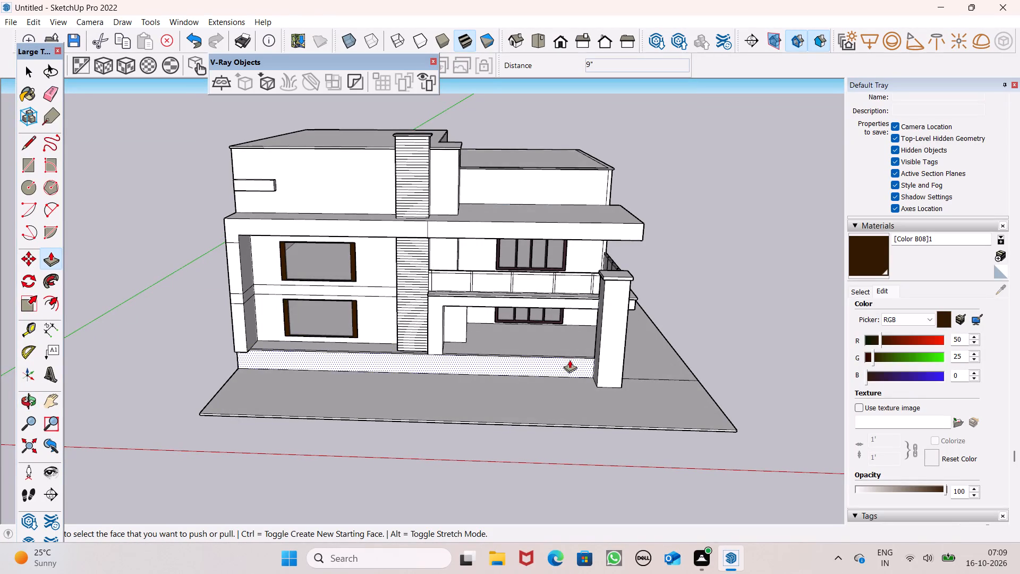
middle_click_drag(629, 305, 834, 268)
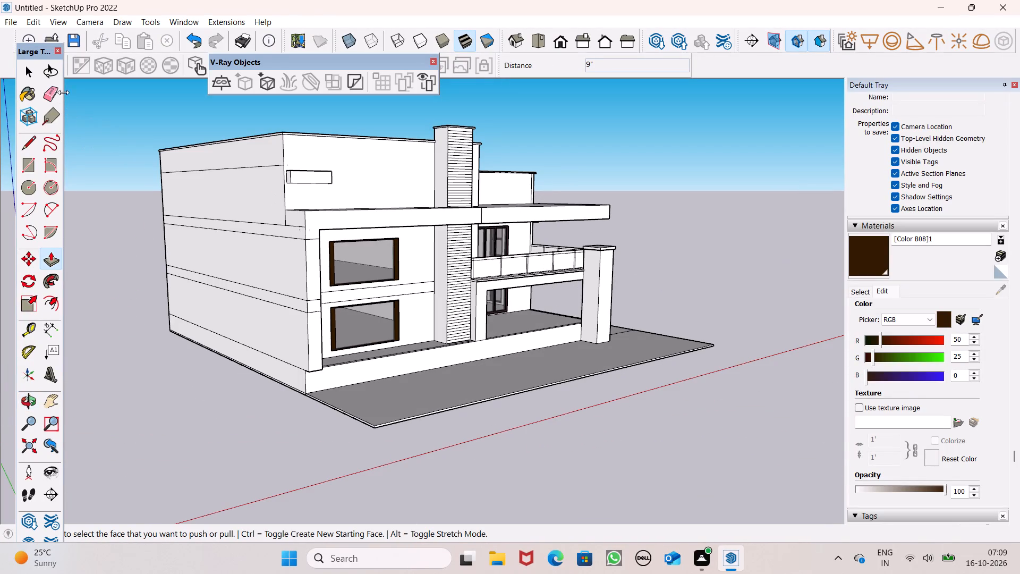
left_click(45, 92)
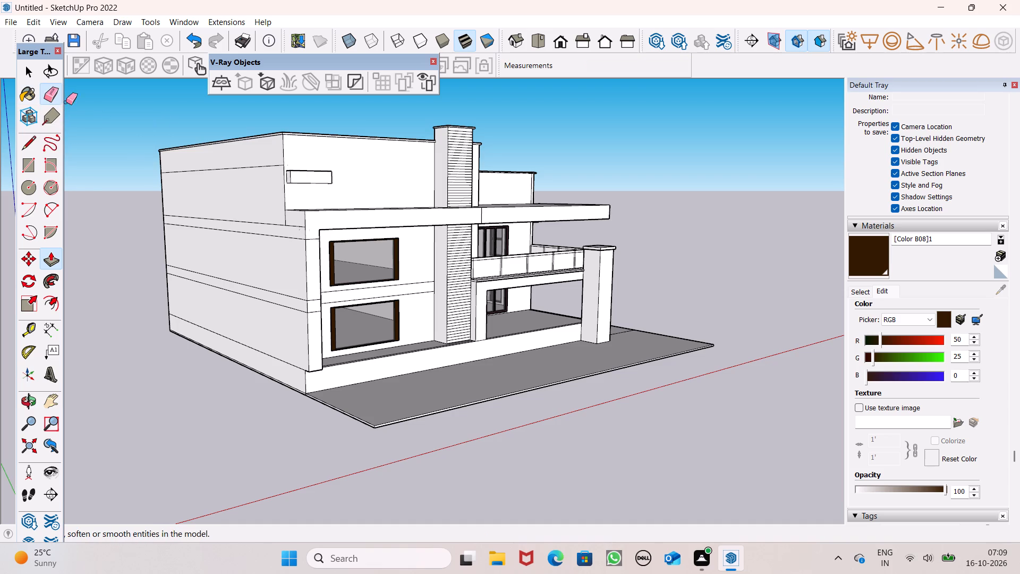
middle_click_drag(129, 176, 223, 178)
scroll(229, 175, "up", 1)
left_click_drag(237, 162, 222, 322)
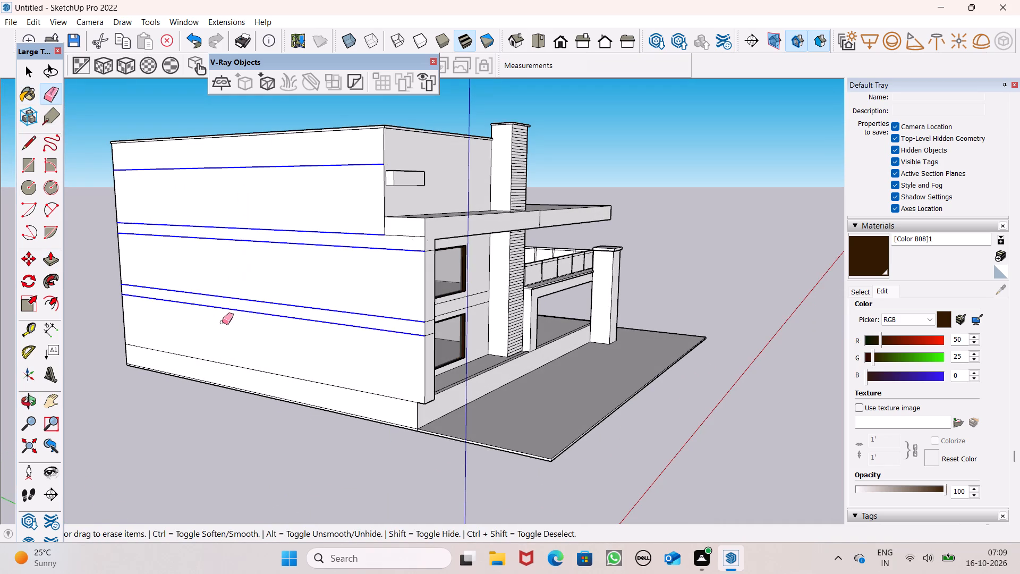
left_click_drag(222, 322, 219, 325)
middle_click_drag(371, 347, 279, 348)
scroll(300, 260, "up", 6)
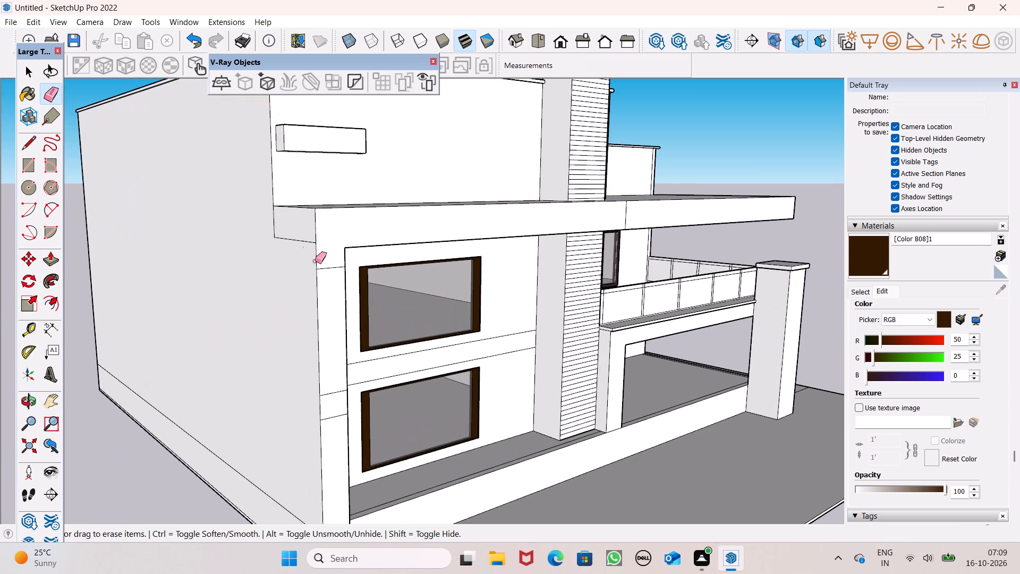
Erase the three short horizontal lines crossing the front end face of the thickened side wall.
left_click(331, 266)
scroll(371, 309, "down", 2)
middle_click_drag(389, 343, 345, 352)
middle_click_drag(345, 352, 327, 360)
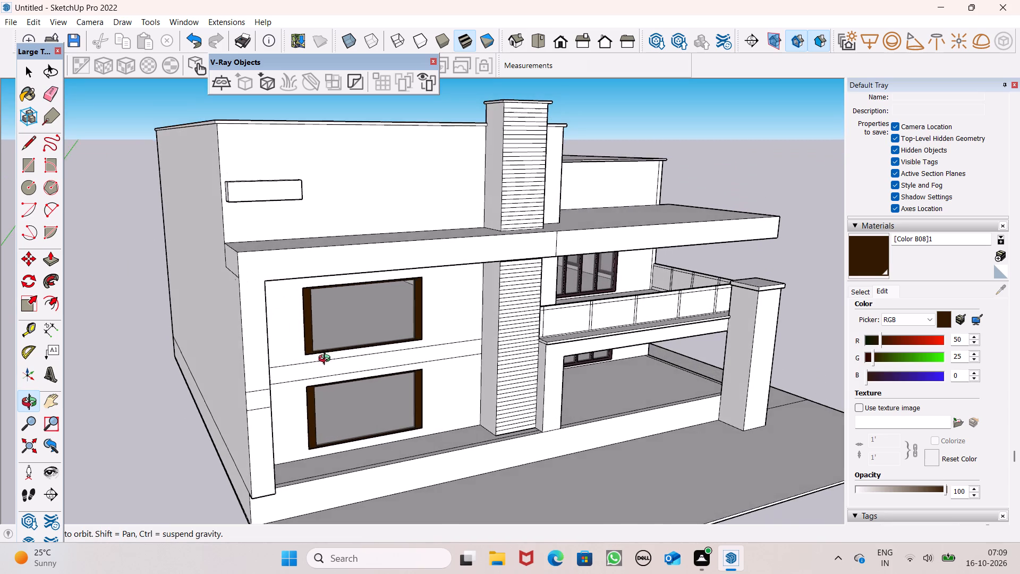
middle_click_drag(327, 360, 290, 358)
middle_click(267, 366)
scroll(211, 413, "up", 4)
left_click_drag(210, 368, 216, 387)
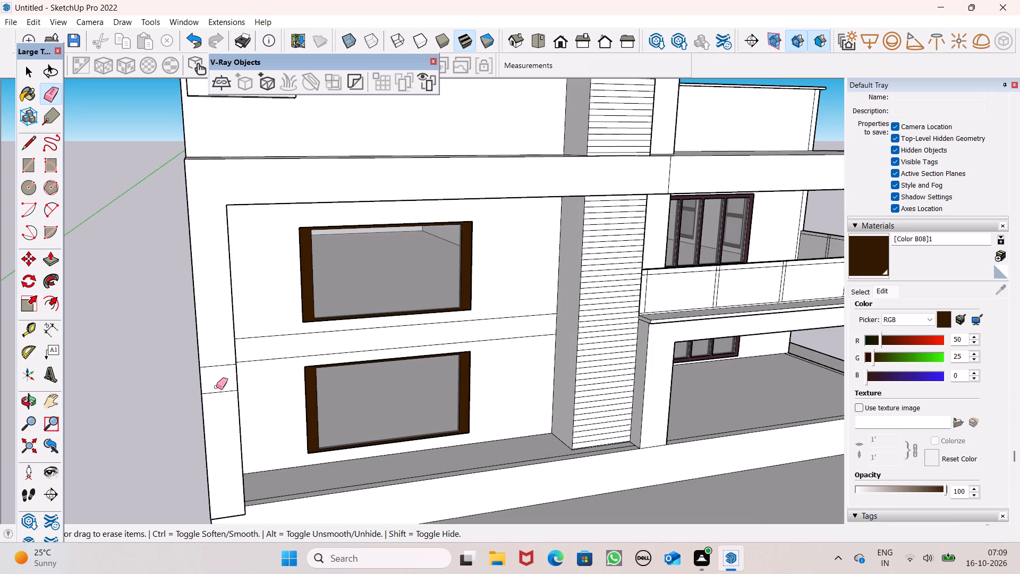
left_click_drag(216, 387, 216, 387)
left_click_drag(210, 356, 217, 370)
Erase the vertical seam line across the roof slab's front face, including its leftover lower piece.
scroll(241, 334, "down", 4)
middle_click_drag(261, 343, 234, 378)
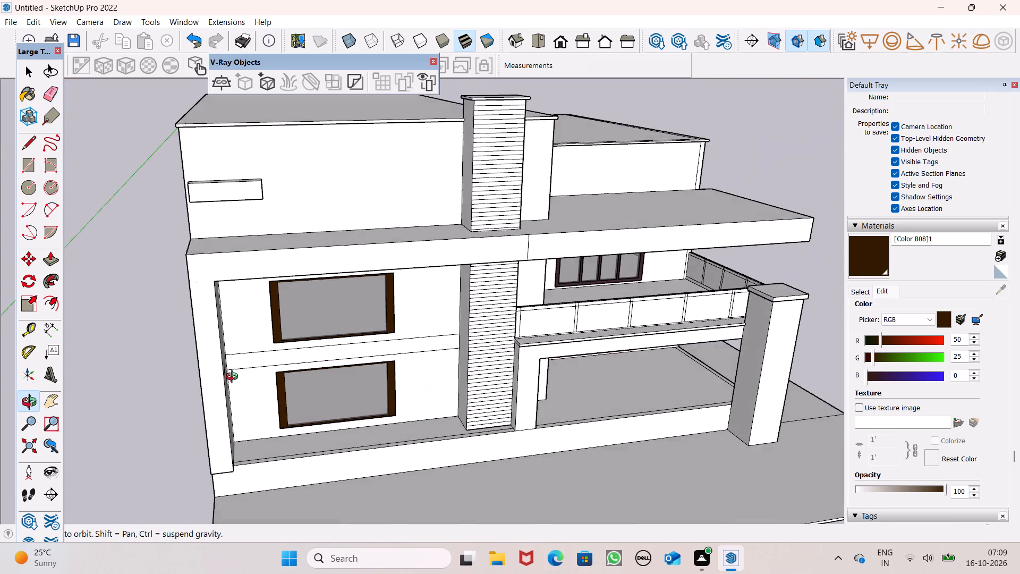
middle_click_drag(234, 378, 221, 387)
scroll(144, 288, "up", 1)
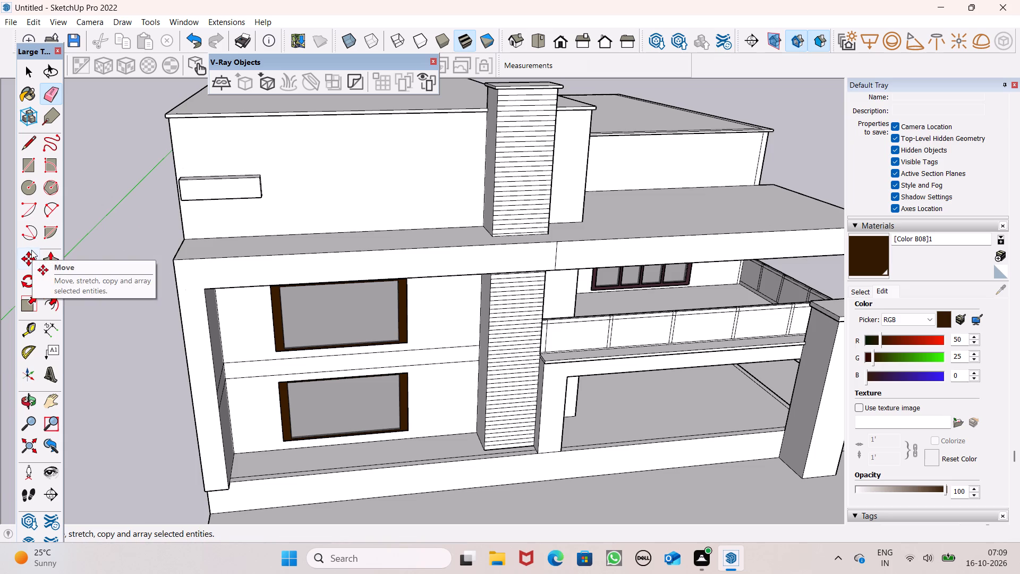
scroll(585, 256, "up", 5)
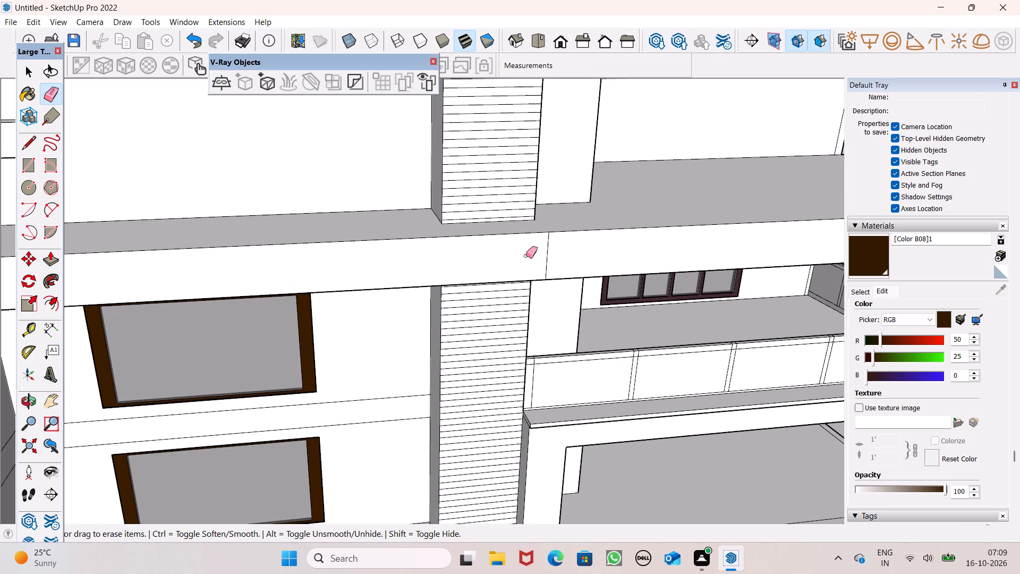
left_click_drag(529, 256, 556, 251)
key("space")
scroll(566, 270, "up", 4)
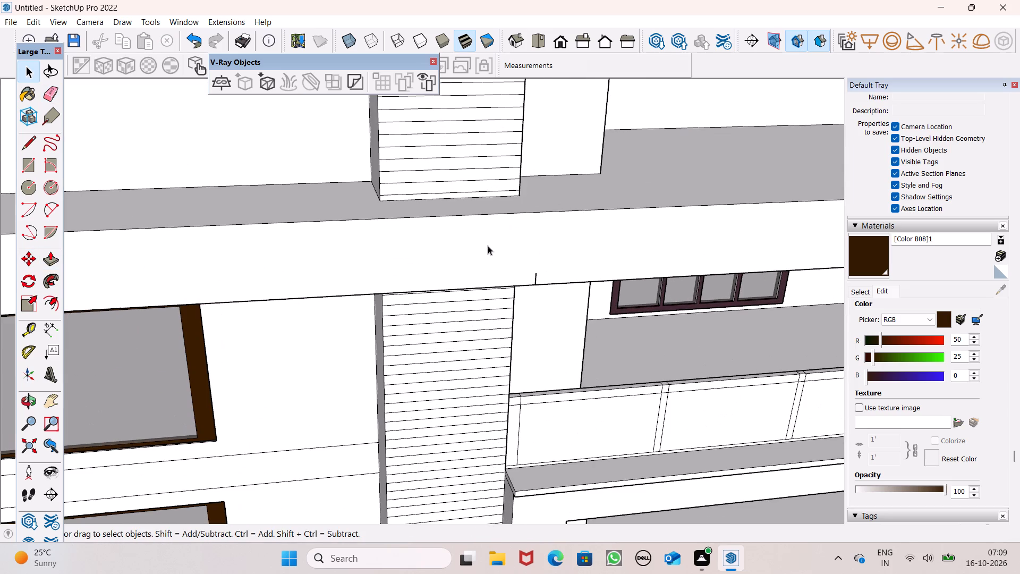
left_click(49, 100)
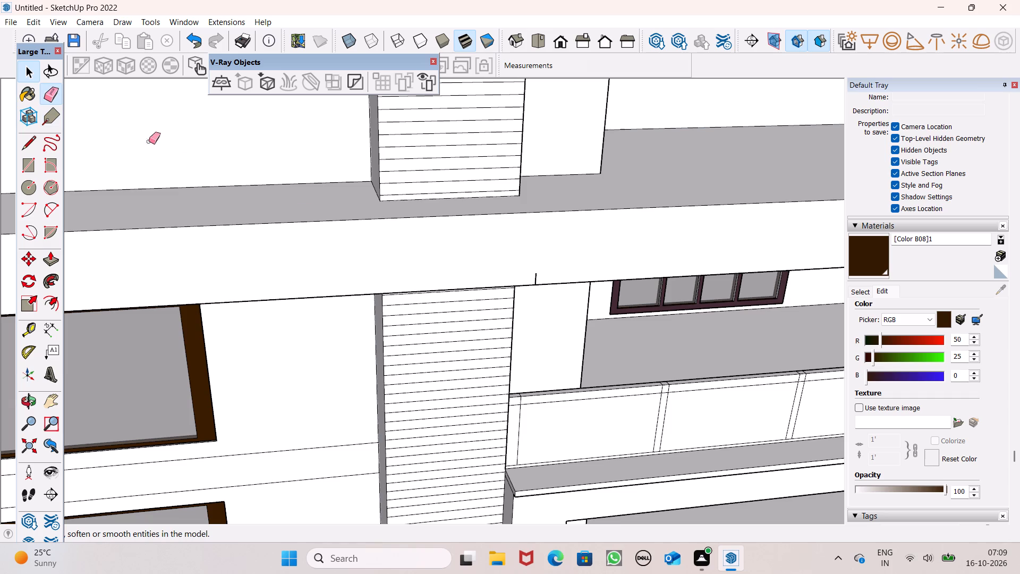
scroll(518, 284, "up", 6)
left_click_drag(548, 271, 523, 268)
scroll(512, 262, "down", 7)
scroll(404, 296, "down", 12)
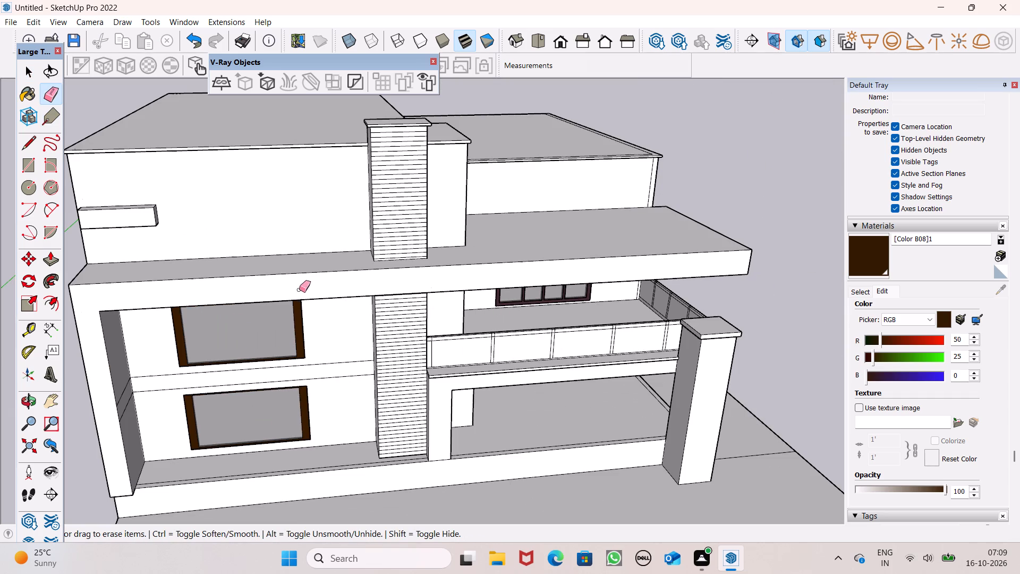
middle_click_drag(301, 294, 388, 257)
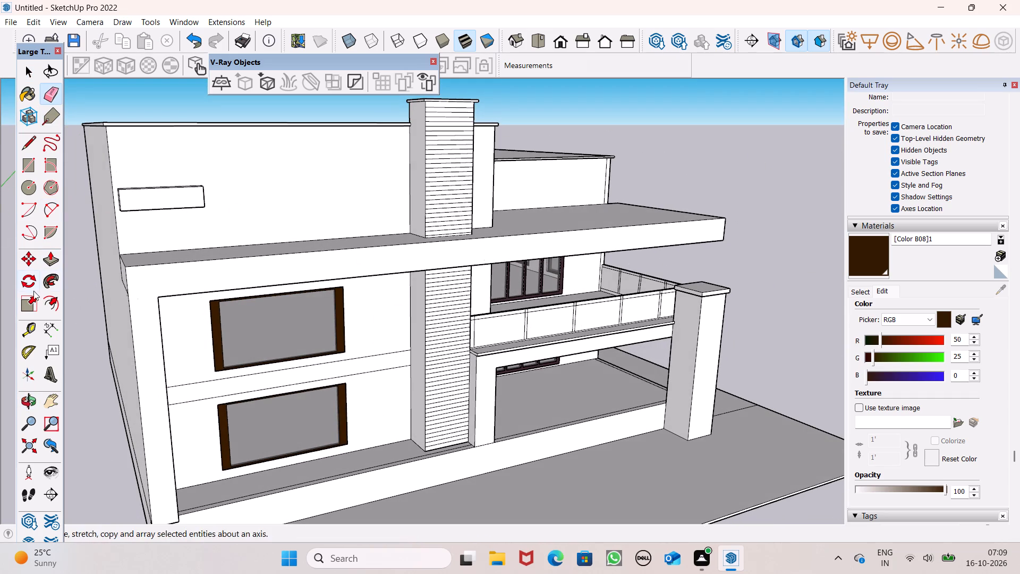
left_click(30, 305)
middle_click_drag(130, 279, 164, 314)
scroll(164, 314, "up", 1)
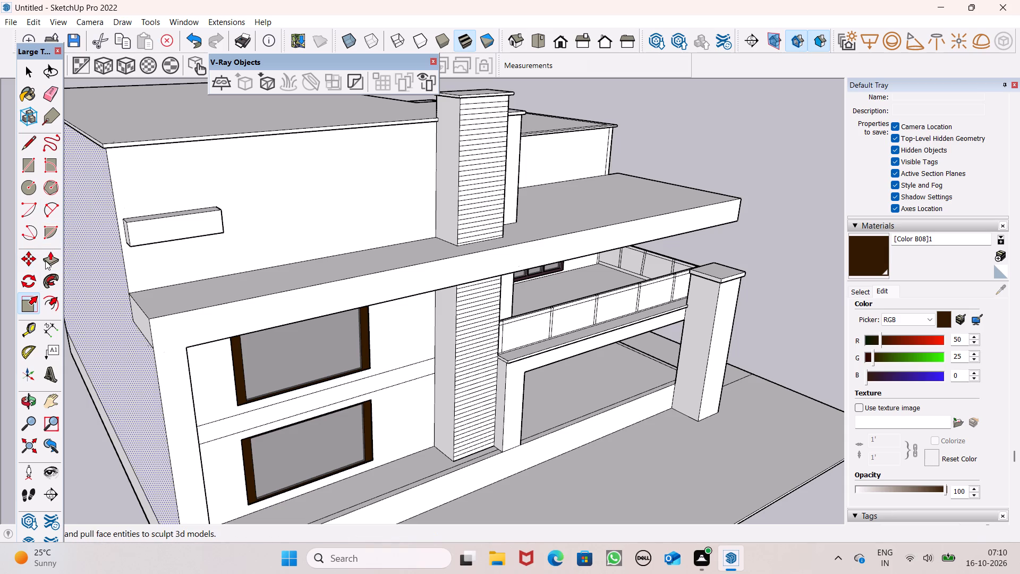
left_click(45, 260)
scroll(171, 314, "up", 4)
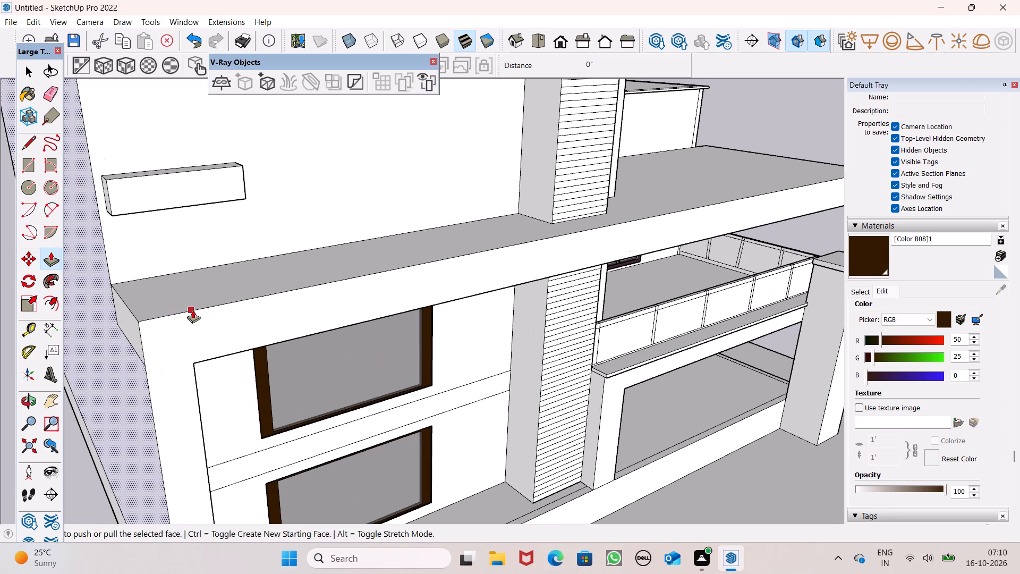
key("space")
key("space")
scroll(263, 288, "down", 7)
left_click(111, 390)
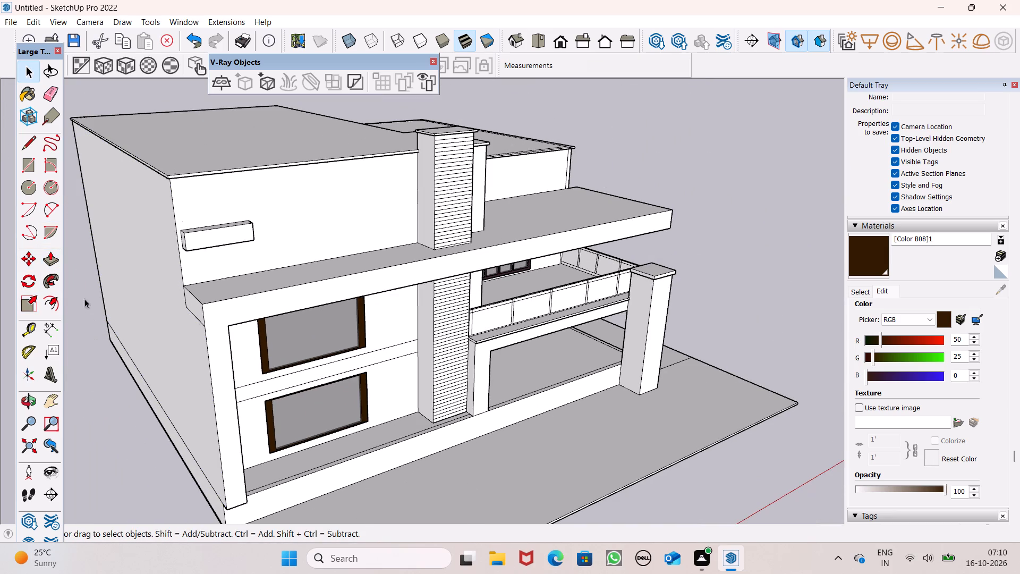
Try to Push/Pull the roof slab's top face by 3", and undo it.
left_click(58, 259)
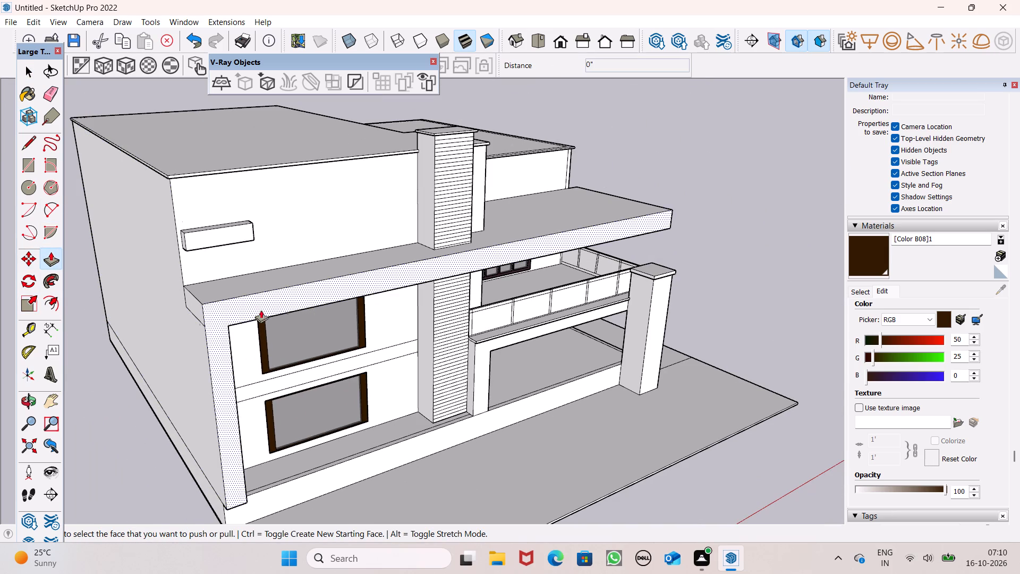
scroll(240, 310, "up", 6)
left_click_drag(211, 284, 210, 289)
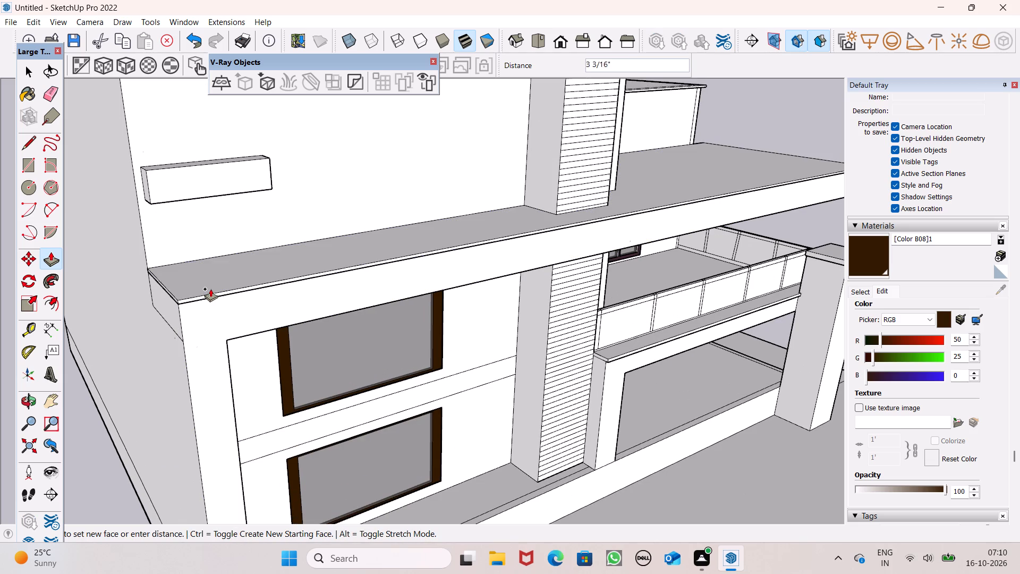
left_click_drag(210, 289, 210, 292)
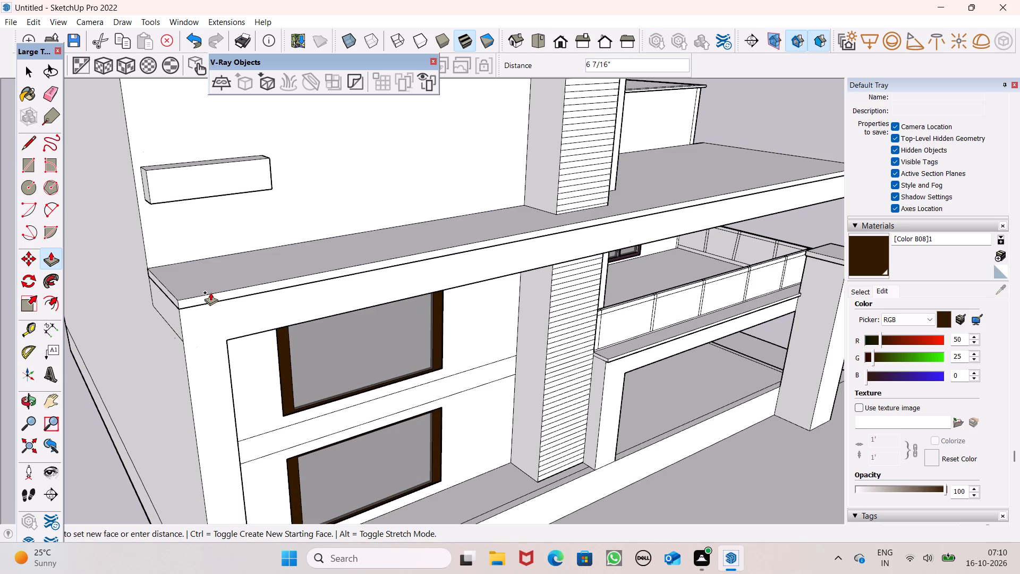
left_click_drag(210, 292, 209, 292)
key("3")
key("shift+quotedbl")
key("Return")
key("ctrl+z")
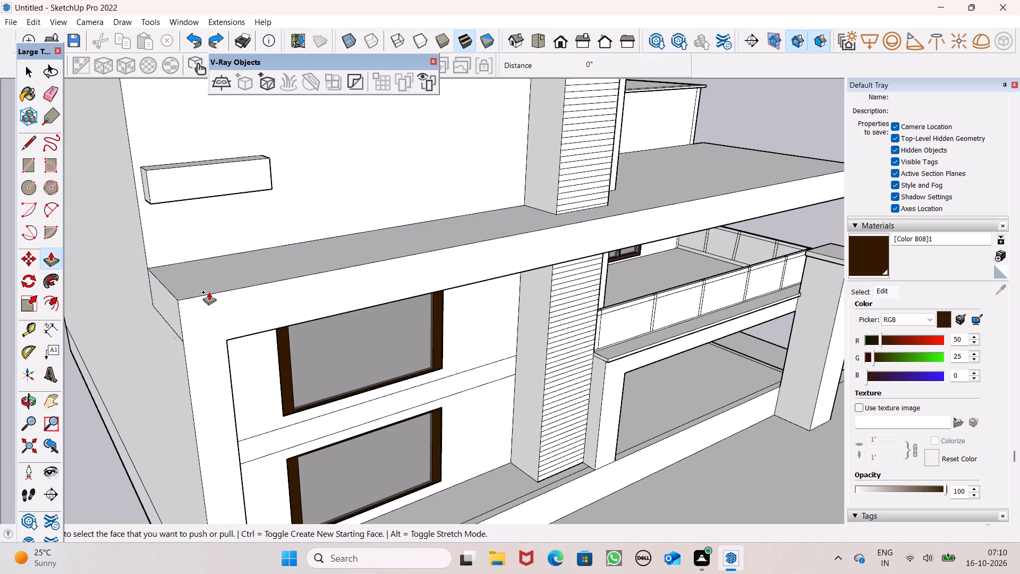
Push/Pull the roof slab's top face by 4" to form a band along its upper edge.
left_click_drag(209, 291, 215, 299)
type("4\"")
key("Return")
Push/Pull the band's end face above the thickened side wall outward by about 3 11/16".
scroll(209, 326, "up", 1)
middle_click_drag(209, 326, 293, 315)
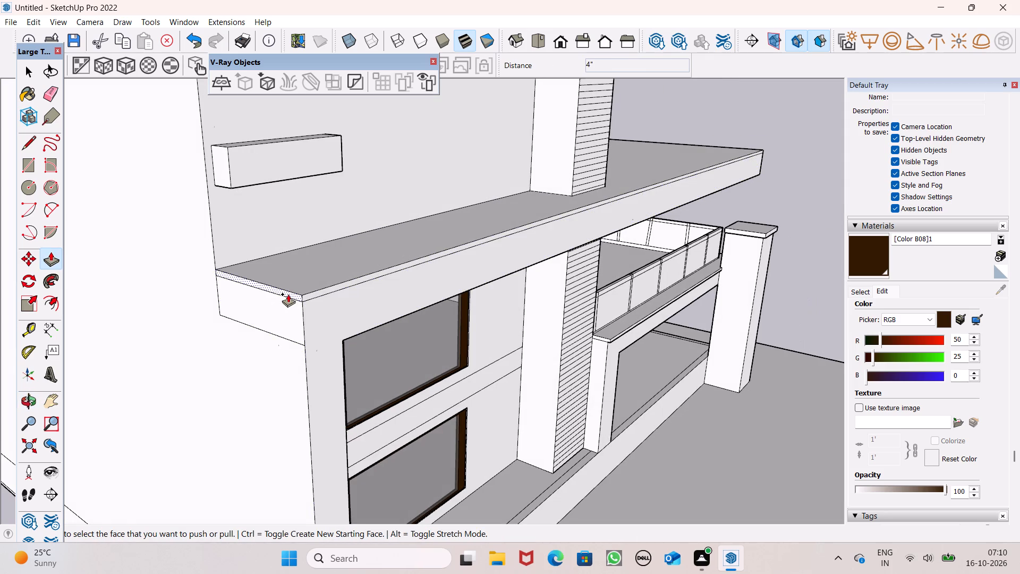
left_click_drag(288, 294, 284, 299)
Push/Pull the band's long front face outward 6" so it overhangs the roof slab's front.
middle_click_drag(330, 336, 345, 266)
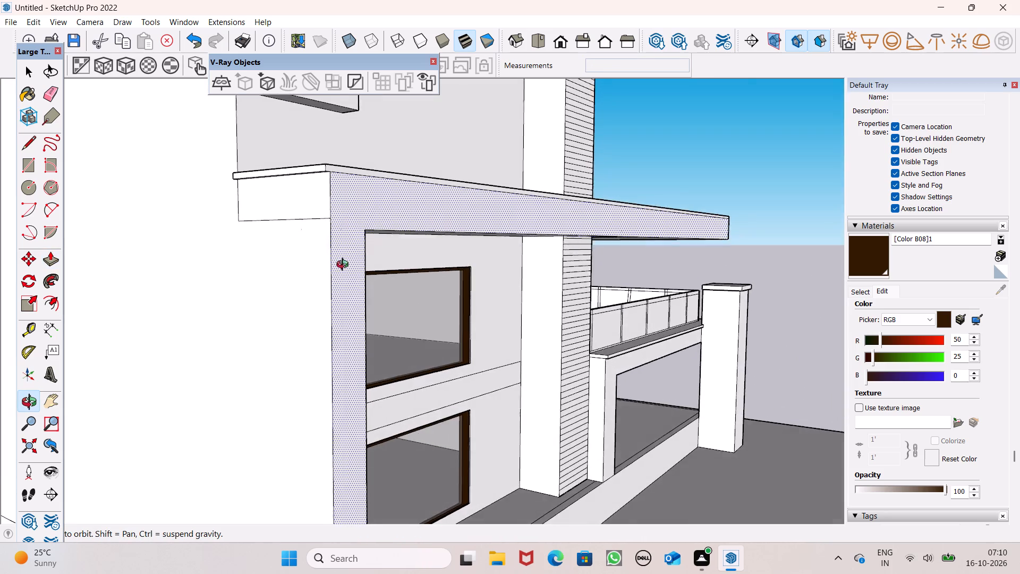
middle_click_drag(345, 266, 311, 241)
scroll(329, 241, "up", 1)
scroll(266, 103, "up", 3)
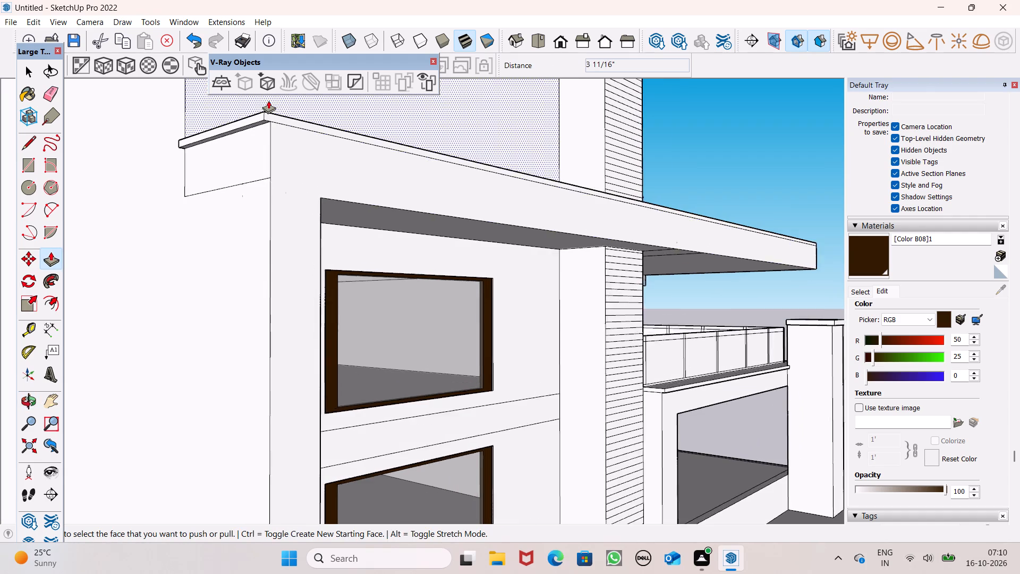
scroll(268, 100, "up", 4)
left_click_drag(283, 138, 297, 143)
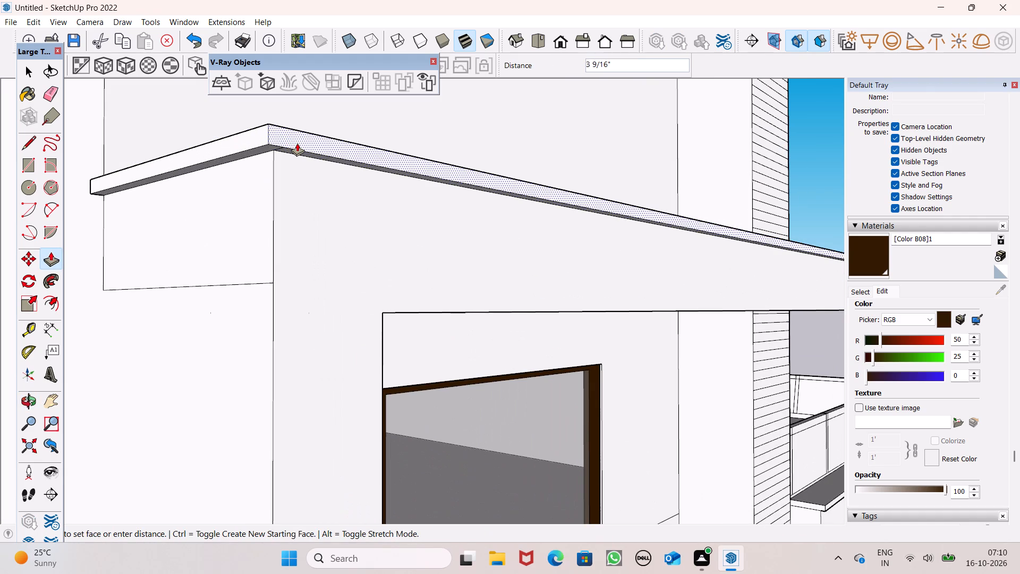
left_click_drag(297, 143, 304, 144)
Push/Pull the band's end face on the balcony side of the roof slab outward by about 1' 2 3/4".
scroll(285, 152, "down", 13)
middle_click_drag(301, 213, 284, 234)
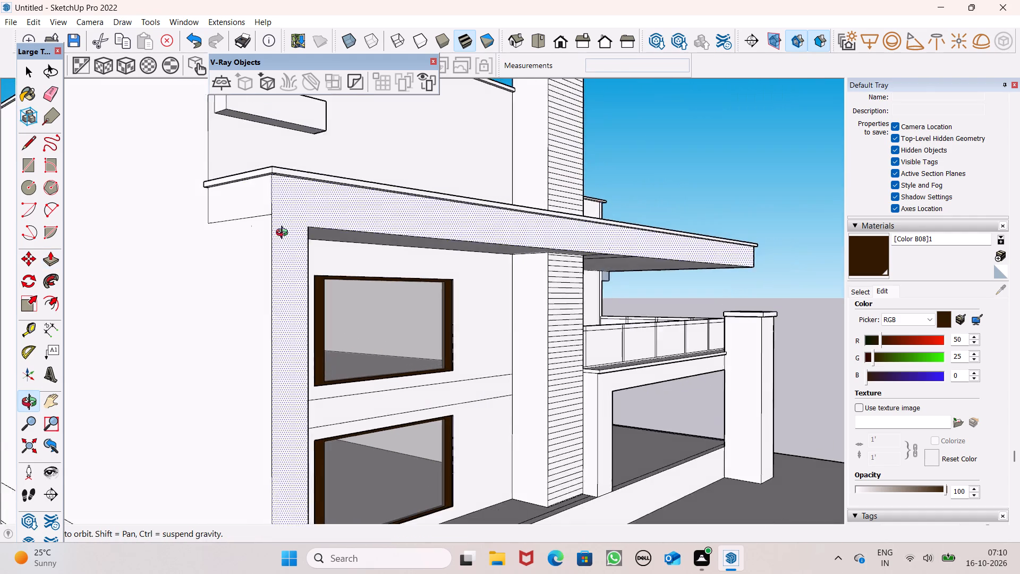
middle_click_drag(284, 234, 0, 271)
scroll(55, 207, "down", 7)
scroll(186, 200, "down", 7)
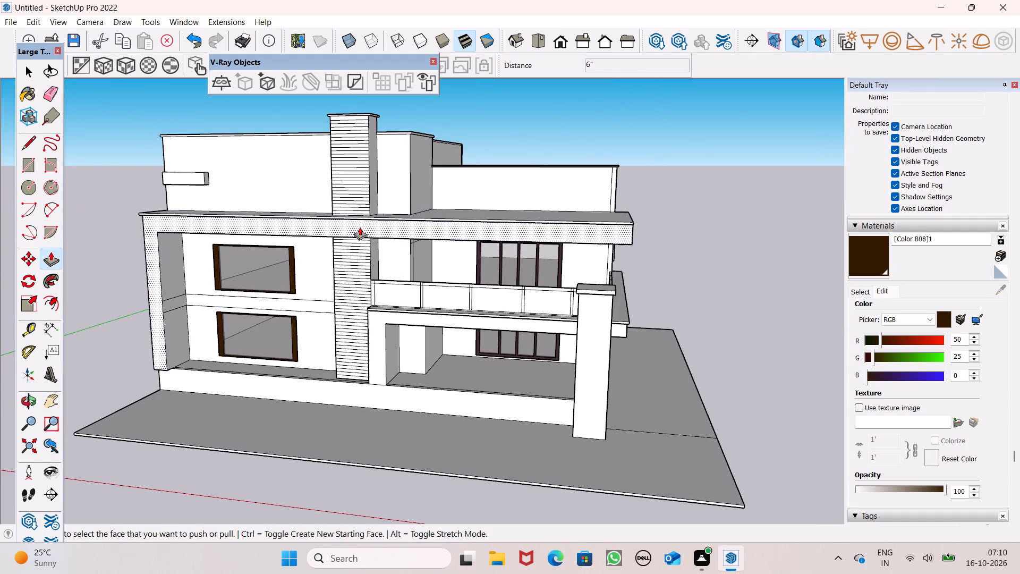
middle_click_drag(360, 229, 86, 219)
scroll(399, 234, "up", 7)
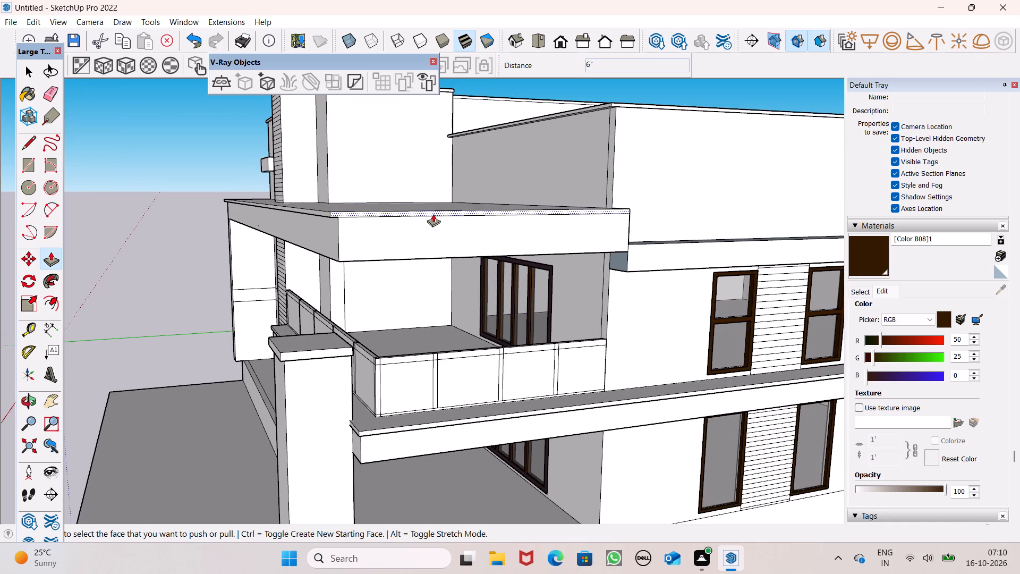
left_click_drag(433, 214, 440, 217)
Push the band's balcony-side end face back in by about 7 3/8" to shorten its overhang.
middle_click_drag(451, 239, 497, 146)
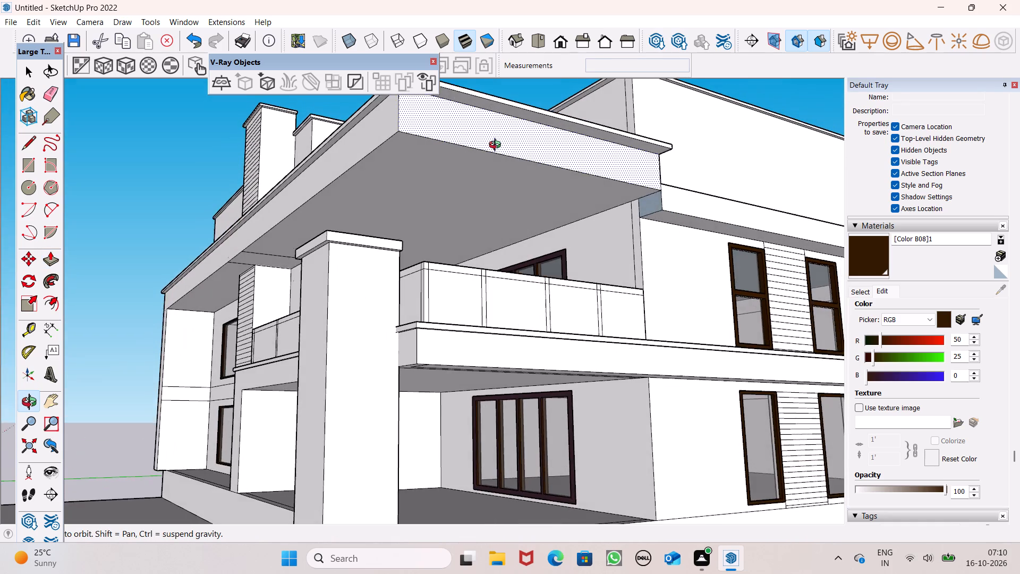
middle_click_drag(497, 146, 590, 158)
scroll(539, 92, "up", 6)
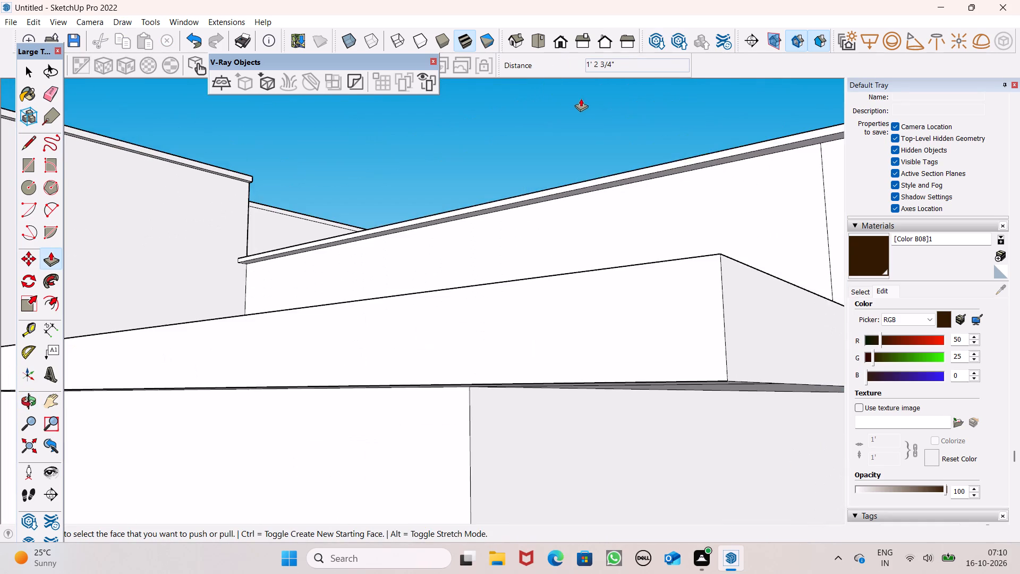
scroll(581, 101, "down", 3)
left_click_drag(633, 148, 615, 154)
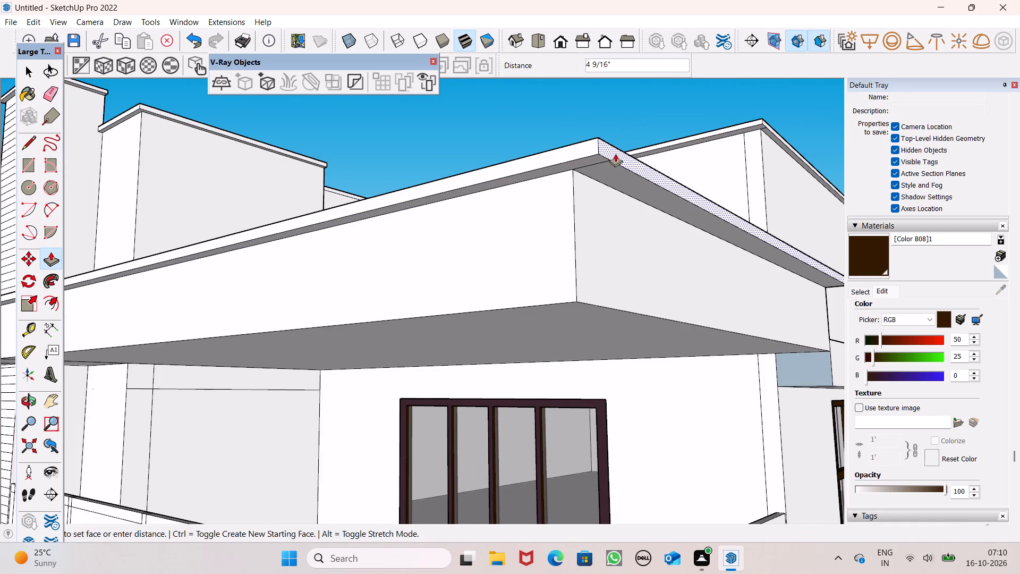
left_click_drag(615, 154, 610, 156)
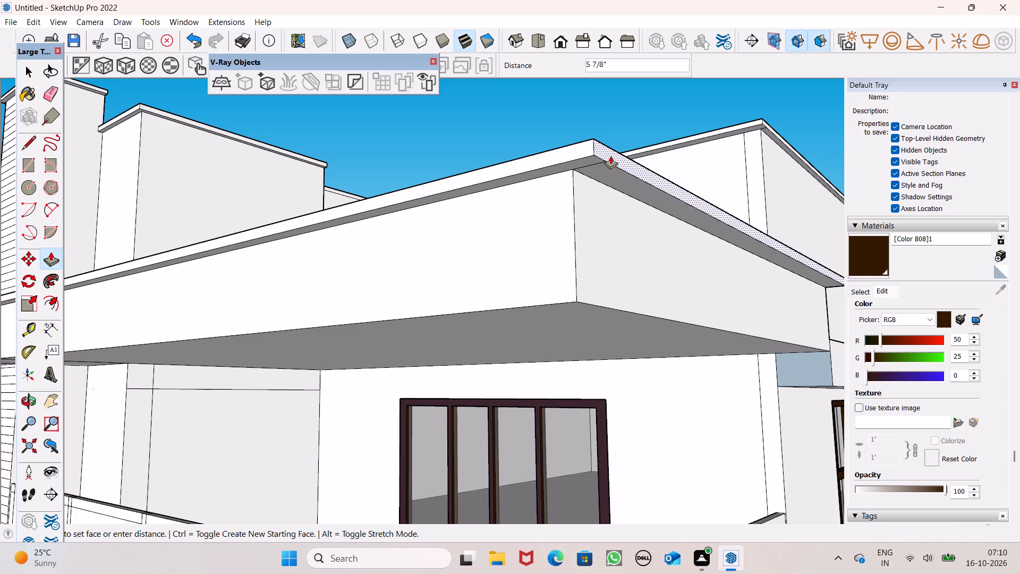
left_click_drag(610, 156, 609, 156)
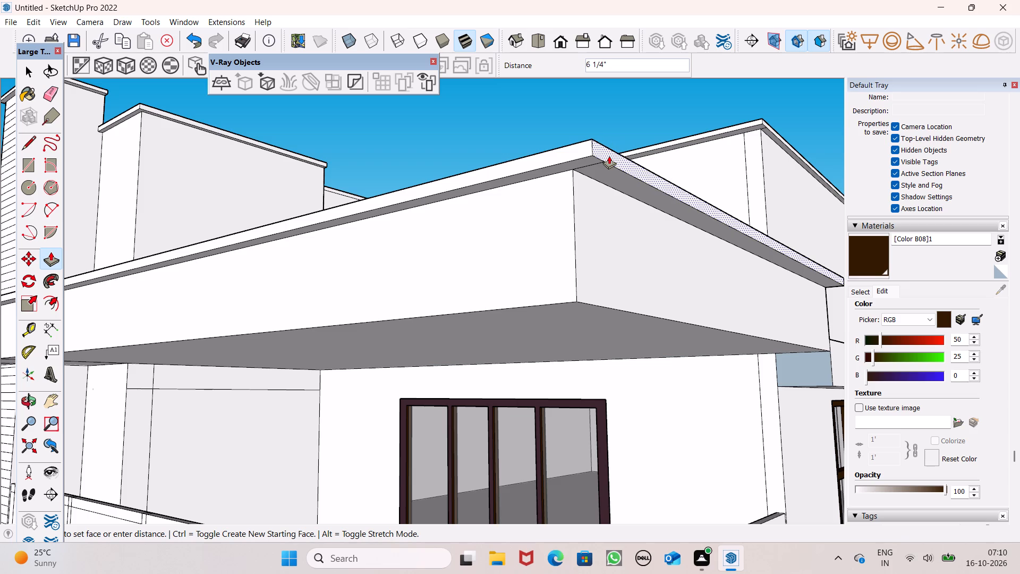
left_click_drag(609, 156, 605, 158)
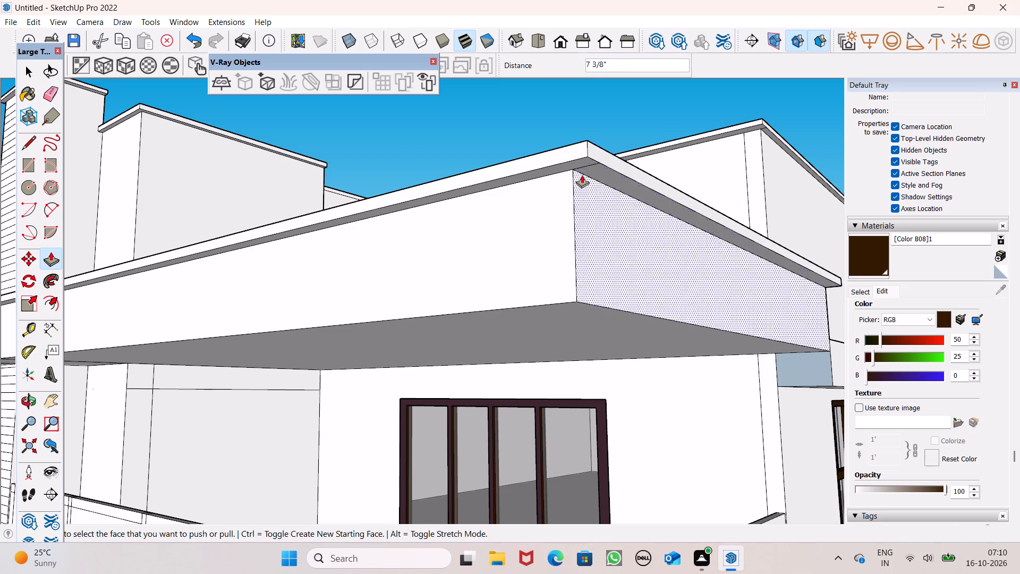
Push the band's balcony-side end face in again by about 2 3/8" to even out the corner overhang.
middle_click_drag(628, 154, 690, 148)
scroll(494, 125, "down", 3)
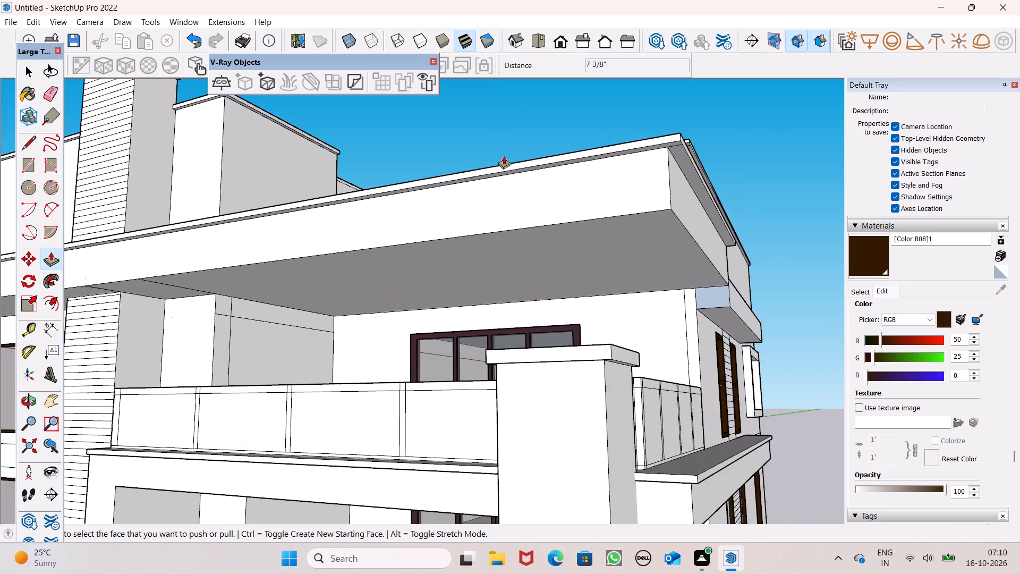
middle_click_drag(505, 158, 439, 185)
scroll(540, 177, "up", 13)
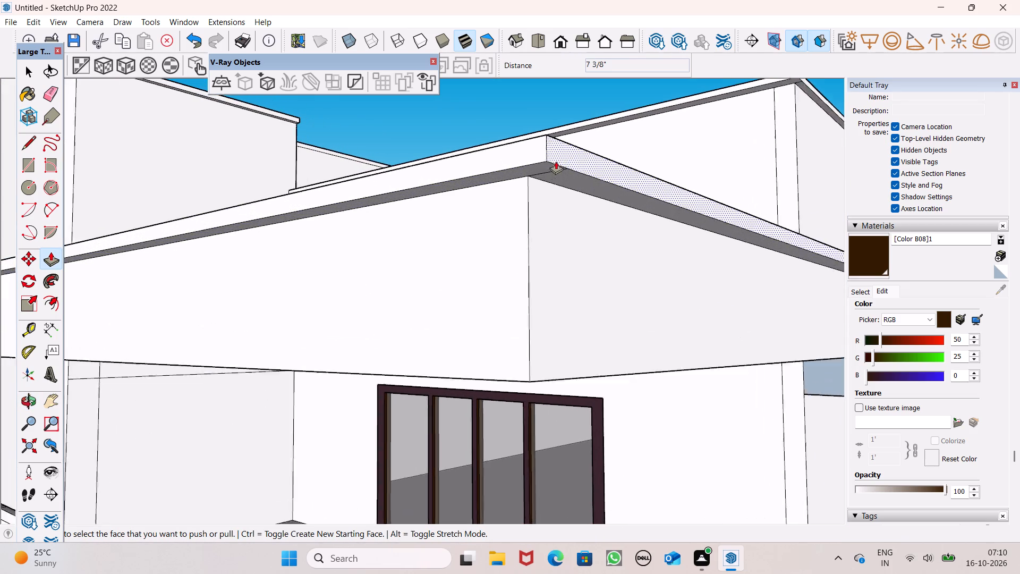
scroll(556, 161, "up", 1)
left_click_drag(557, 157, 542, 161)
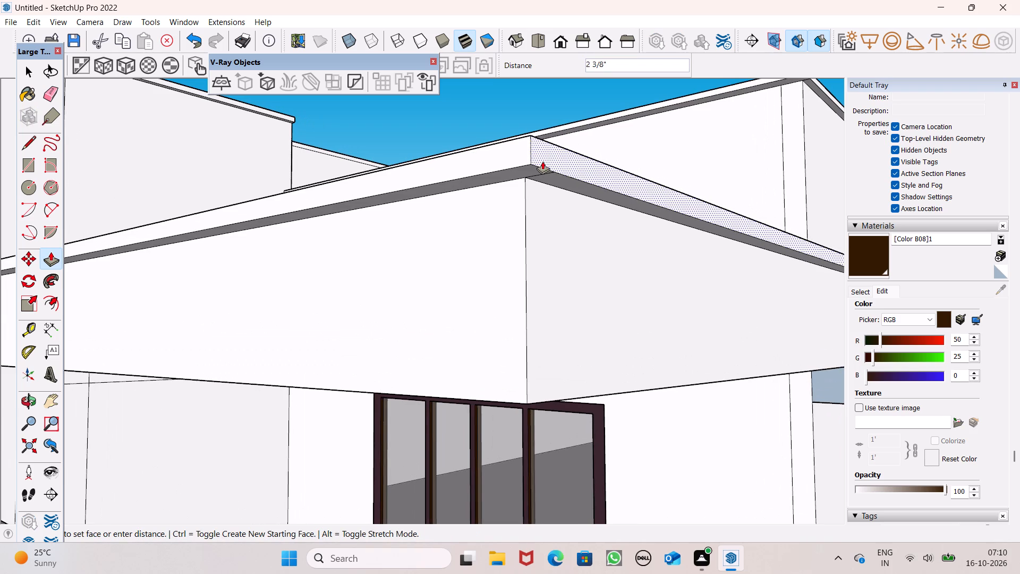
left_click_drag(542, 161, 542, 162)
key("space")
key("space")
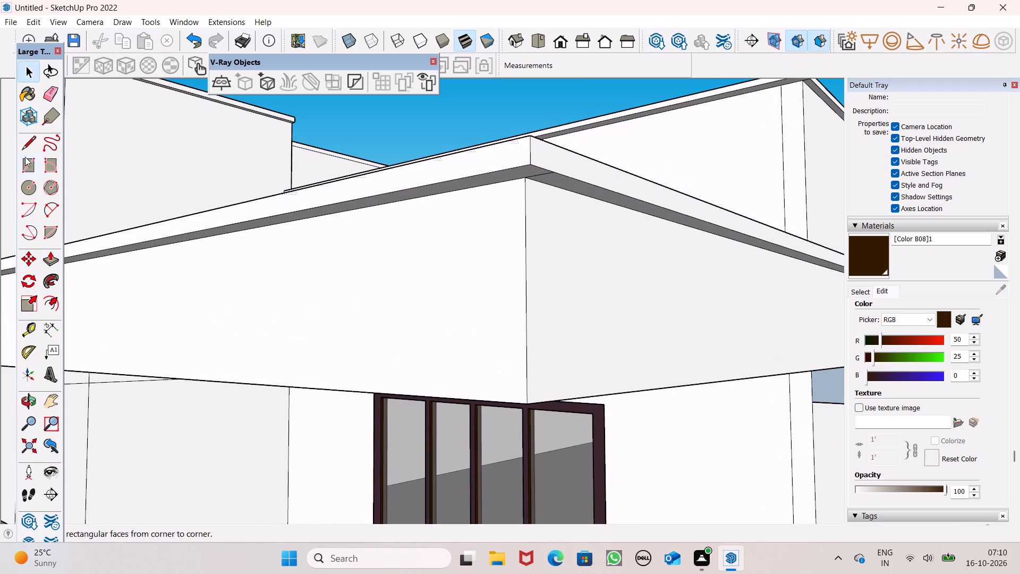
Erase the leftover edge crossing the roof band's underside at the balcony-side front corner.
left_click(47, 95)
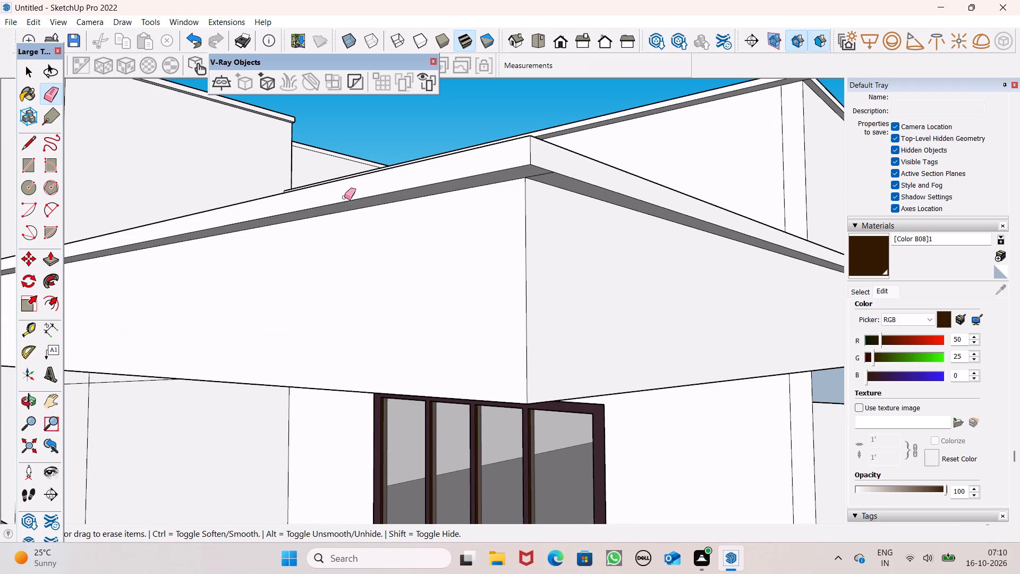
scroll(533, 183, "up", 8)
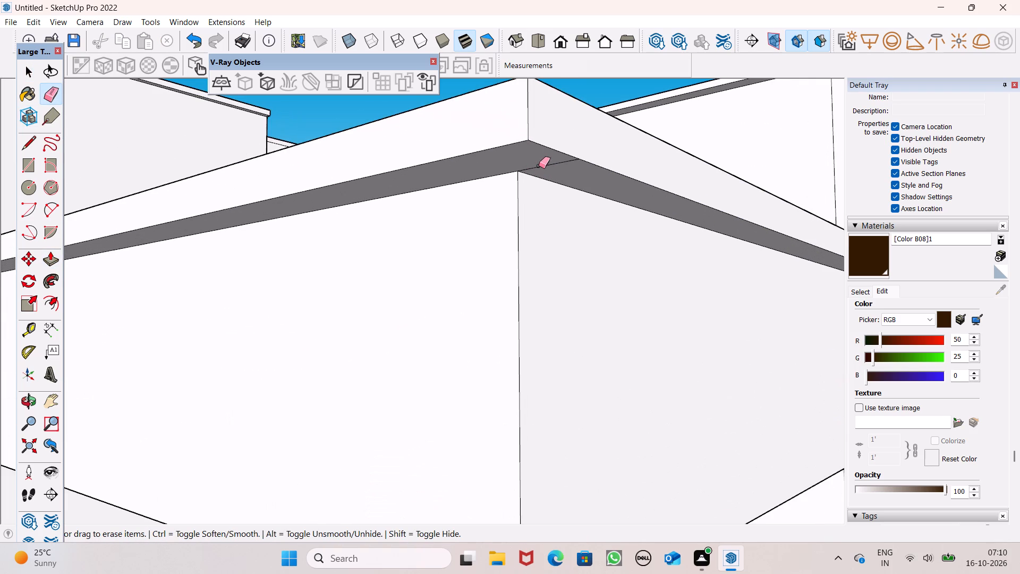
left_click_drag(539, 166, 550, 167)
Erase the leftover edges on the opposite side wall below the roof band and under the band's corner.
scroll(615, 152, "down", 19)
middle_click_drag(568, 222, 930, 220)
scroll(673, 167, "down", 6)
middle_click_drag(464, 218, 642, 197)
scroll(508, 172, "up", 6)
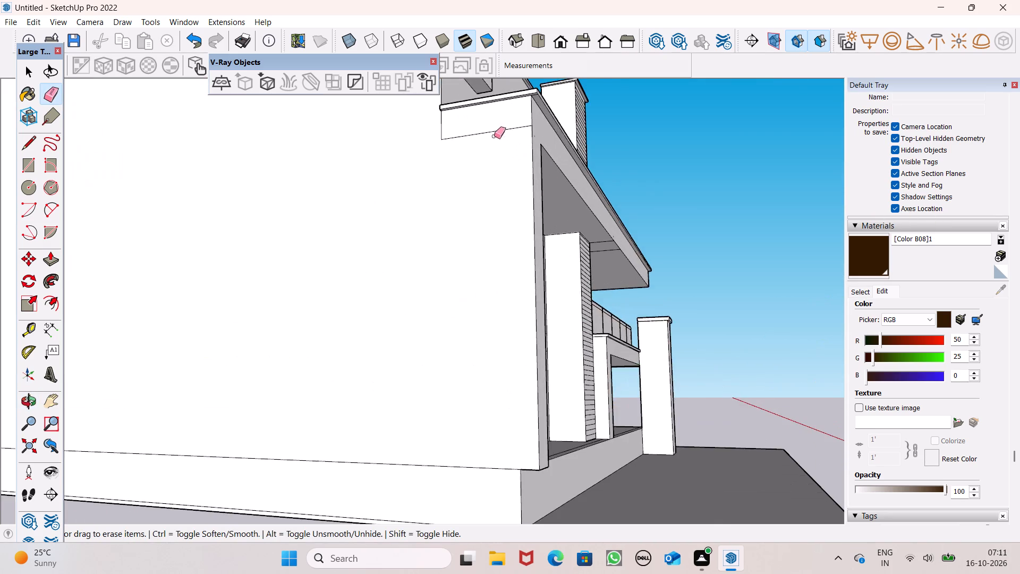
scroll(496, 132, "up", 6)
left_click_drag(389, 137, 430, 157)
scroll(447, 201, "down", 7)
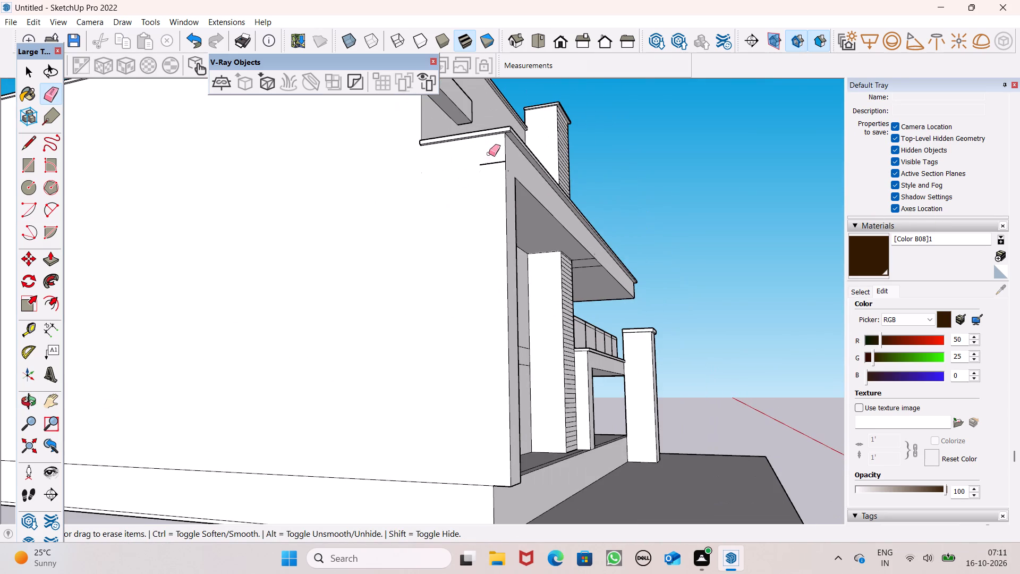
left_click_drag(489, 158, 493, 177)
scroll(507, 142, "up", 15)
left_click(497, 105)
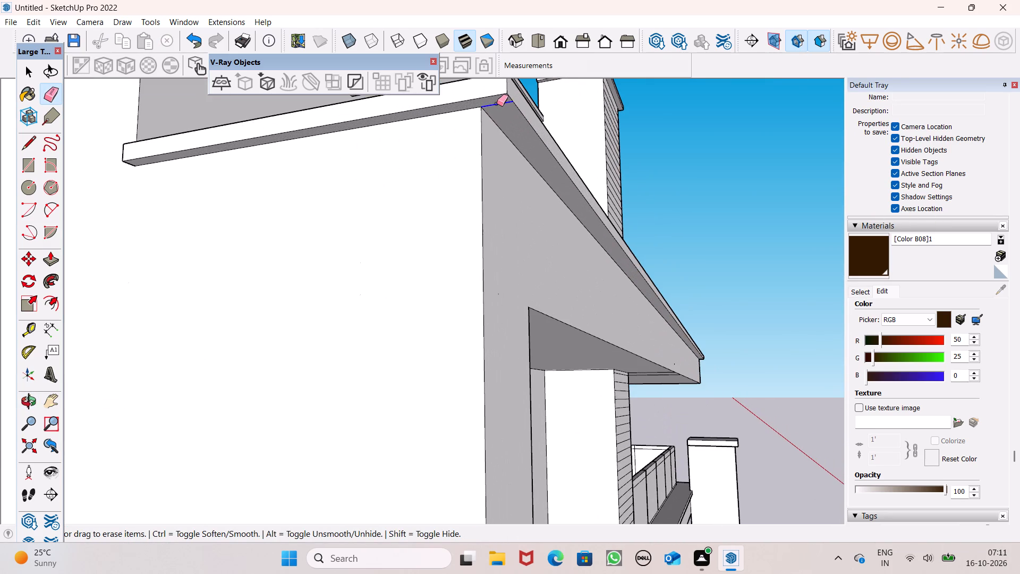
Examine the whole house from the front and the balcony side to review the finished roof band.
scroll(551, 178, "down", 5)
middle_click_drag(548, 212, 0, 319)
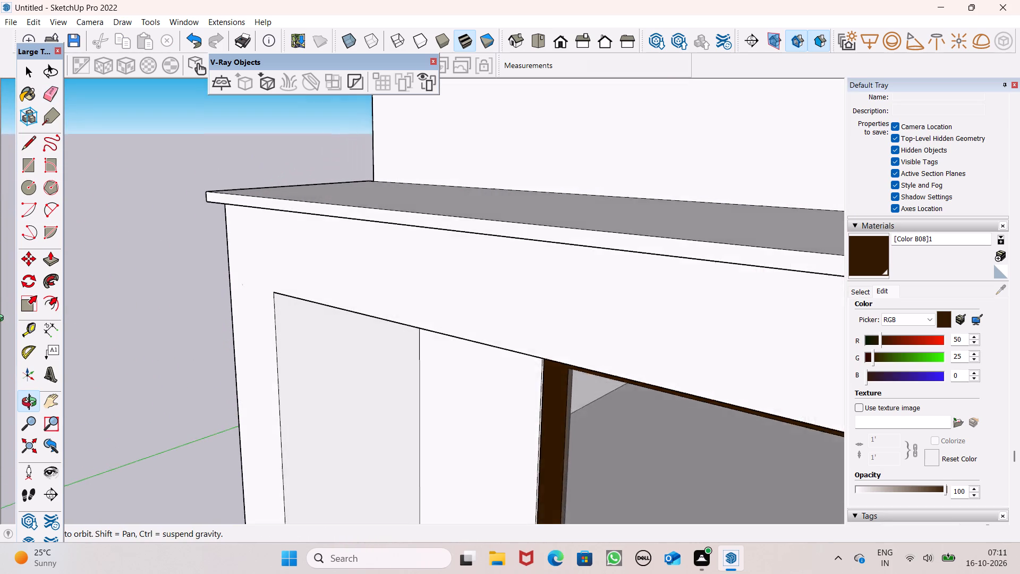
middle_click_drag(0, 319, 0, 320)
key("space")
key("space")
scroll(119, 188, "down", 7)
scroll(148, 222, "down", 9)
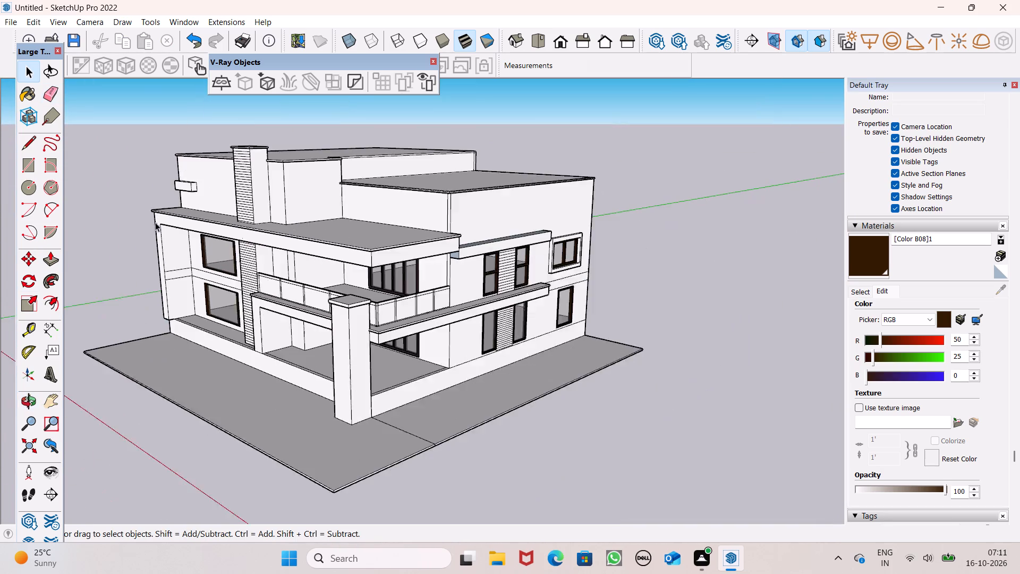
scroll(155, 222, "down", 2)
middle_click_drag(307, 297, 387, 286)
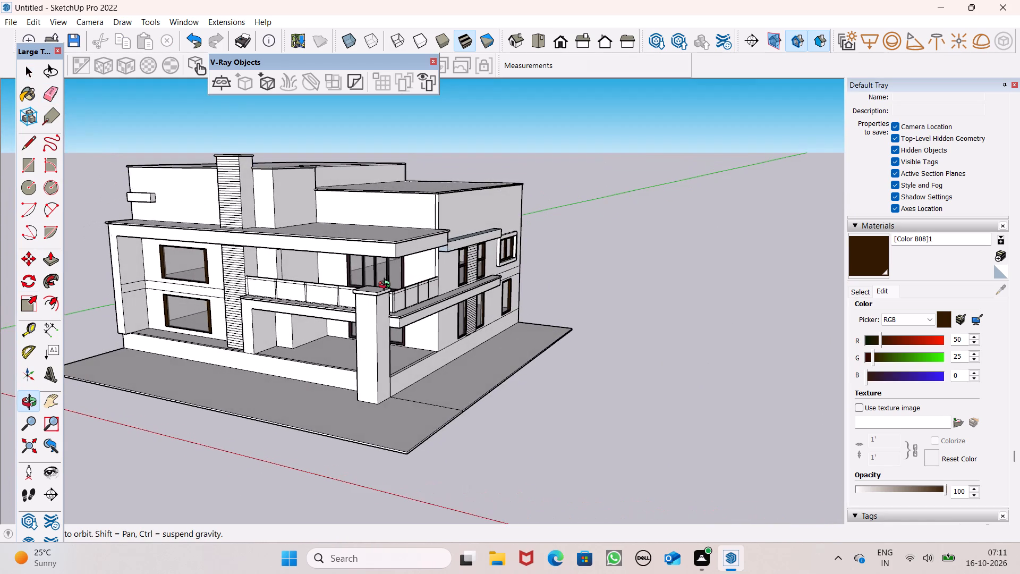
middle_click_drag(387, 286, 325, 310)
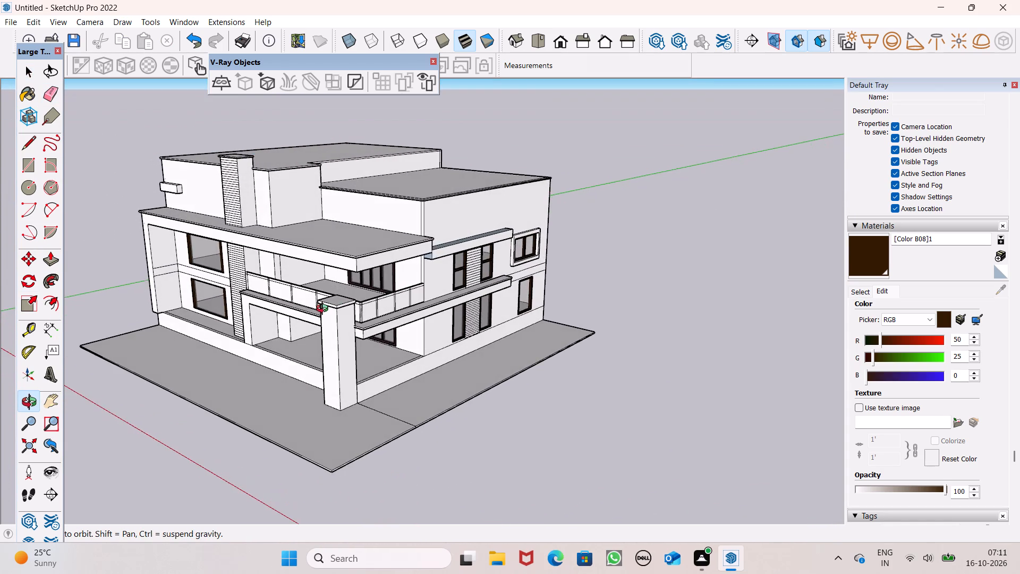
middle_click_drag(325, 310, 284, 310)
scroll(451, 283, "down", 3)
middle_click_drag(462, 336, 698, 303)
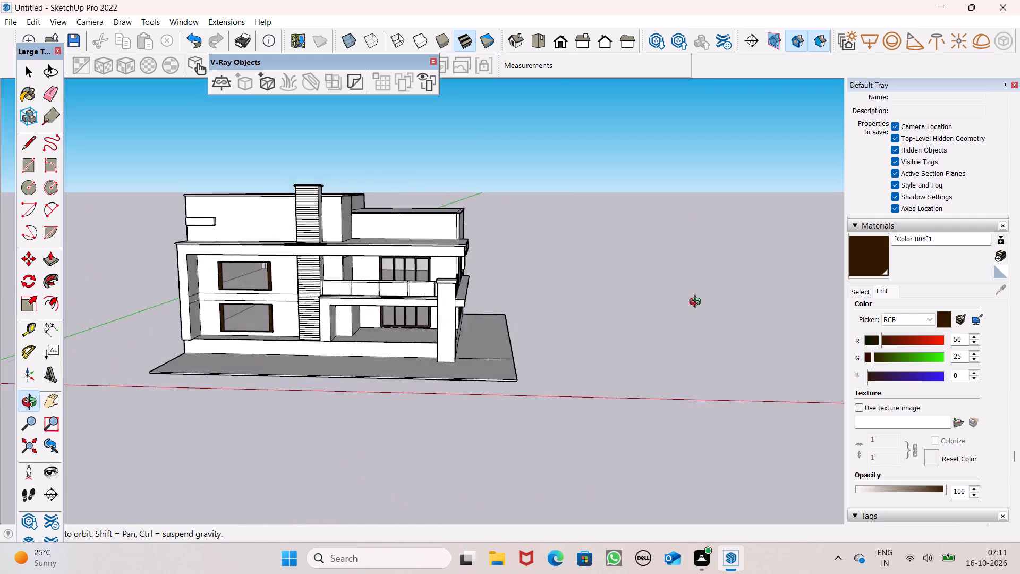
middle_click_drag(698, 303, 728, 297)
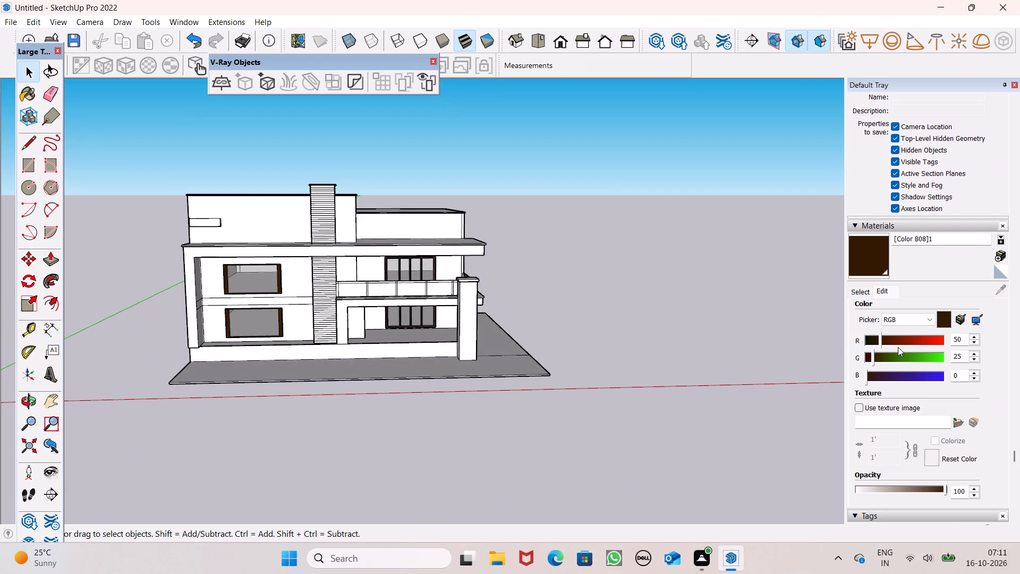
Paint the front balcony railing's end post, bottom rail, first top-rail section and first intermediate post dark brown with [Color B08]1.
scroll(889, 365, "down", 3)
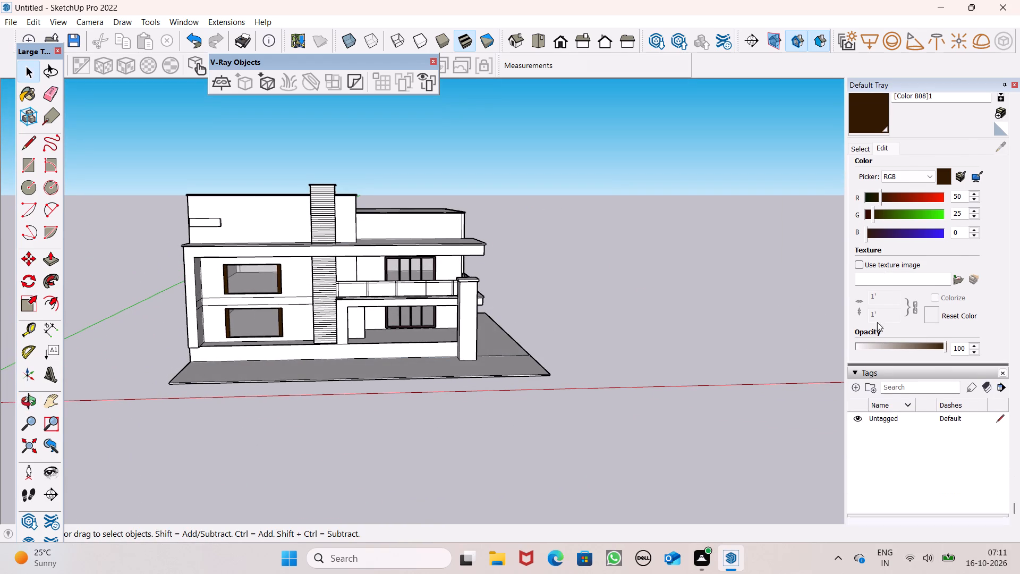
left_click(855, 114)
scroll(365, 293, "up", 4)
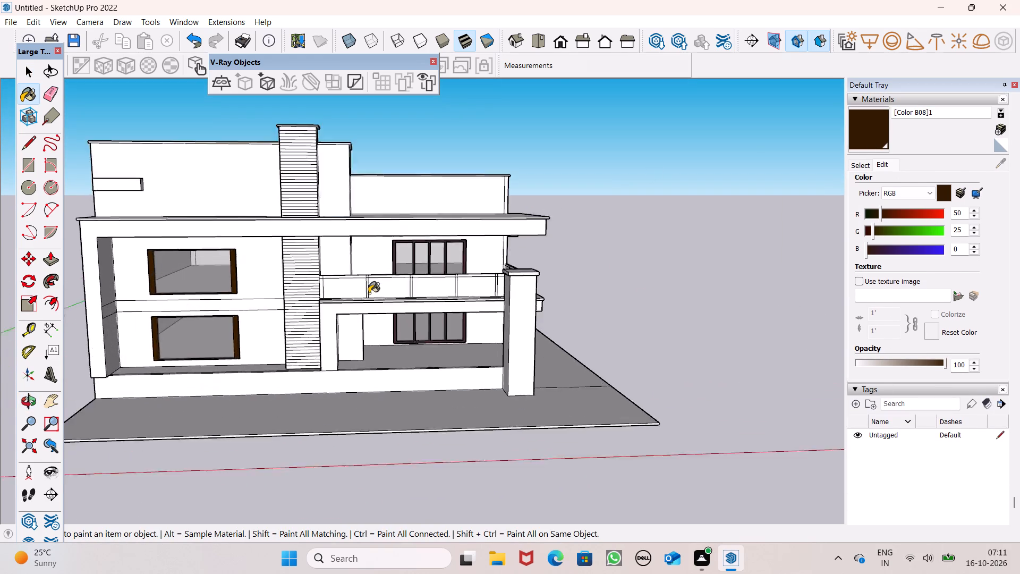
scroll(369, 293, "up", 10)
scroll(307, 274, "up", 6)
scroll(186, 263, "up", 5)
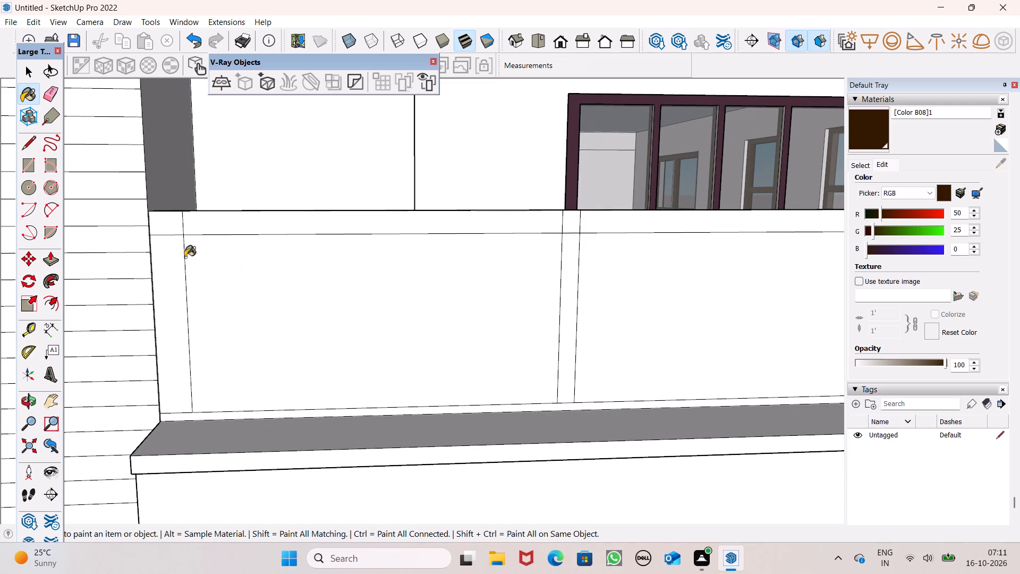
left_click(178, 231)
left_click(226, 229)
left_click(156, 263)
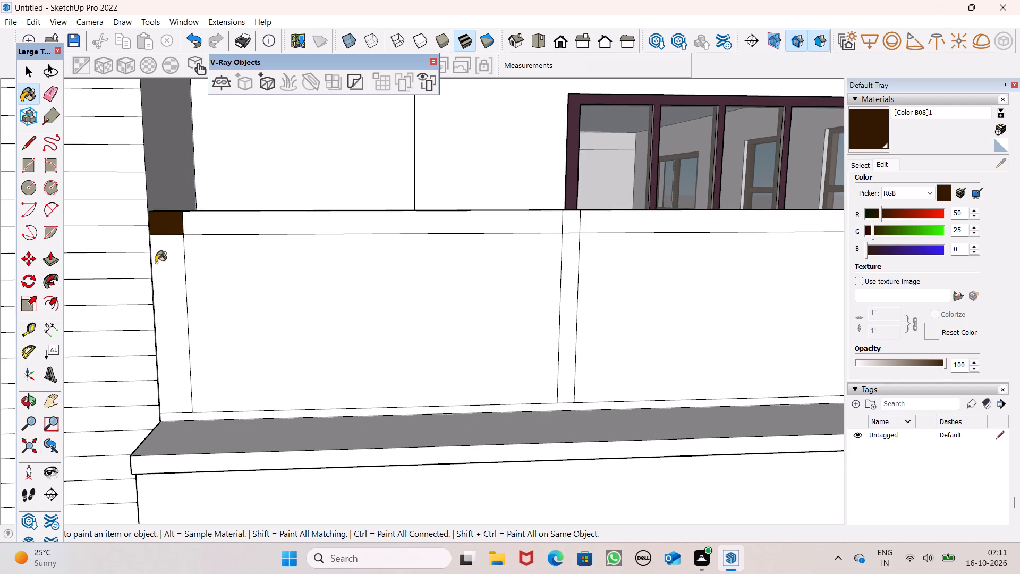
left_click(240, 416)
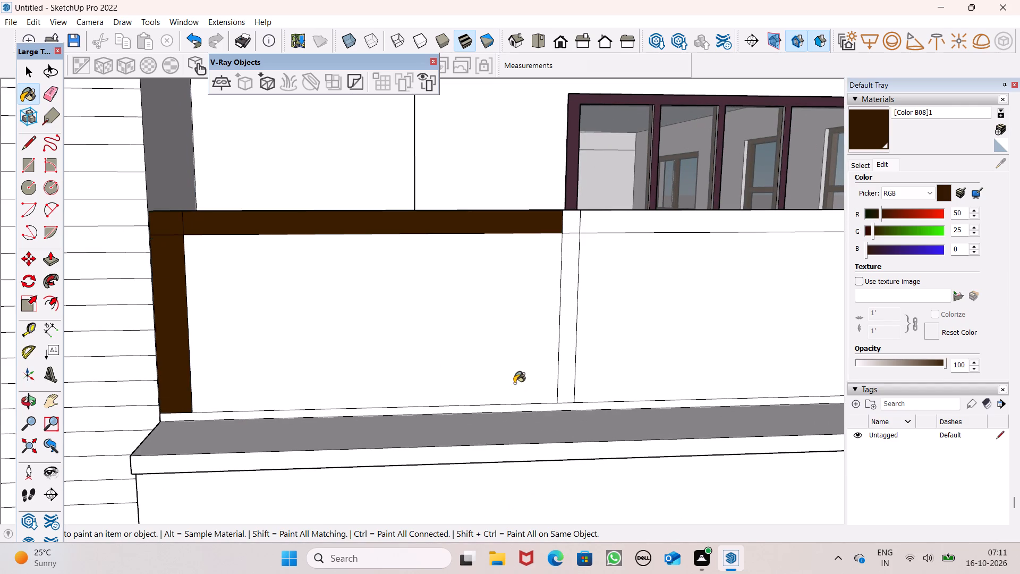
left_click(566, 342)
left_click(567, 226)
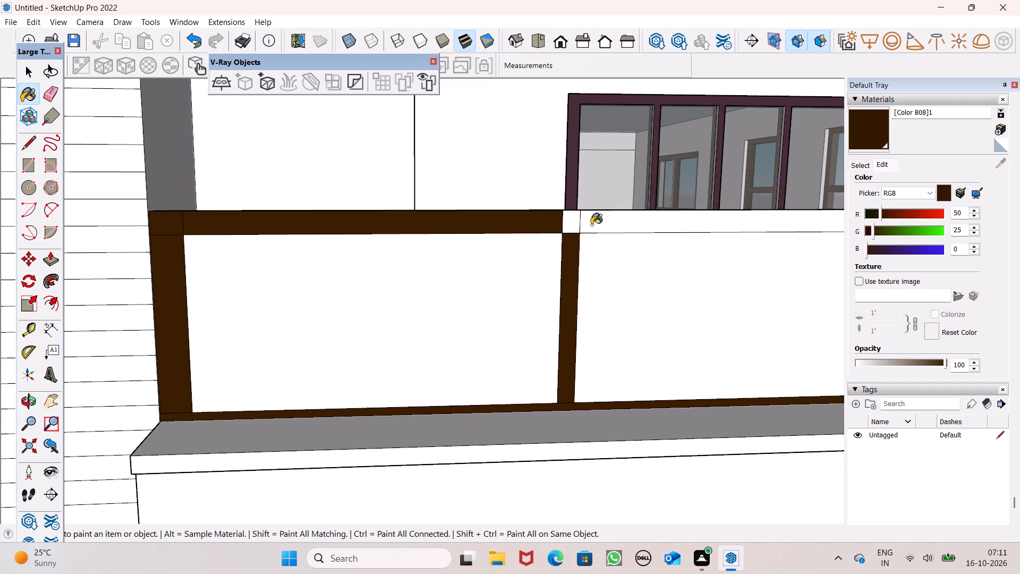
Paint the front railing's second and third intermediate posts and the adjoining top-rail sections with [Color B08]1.
left_click(592, 224)
scroll(304, 299, "down", 7)
scroll(619, 344, "up", 6)
left_click(622, 341)
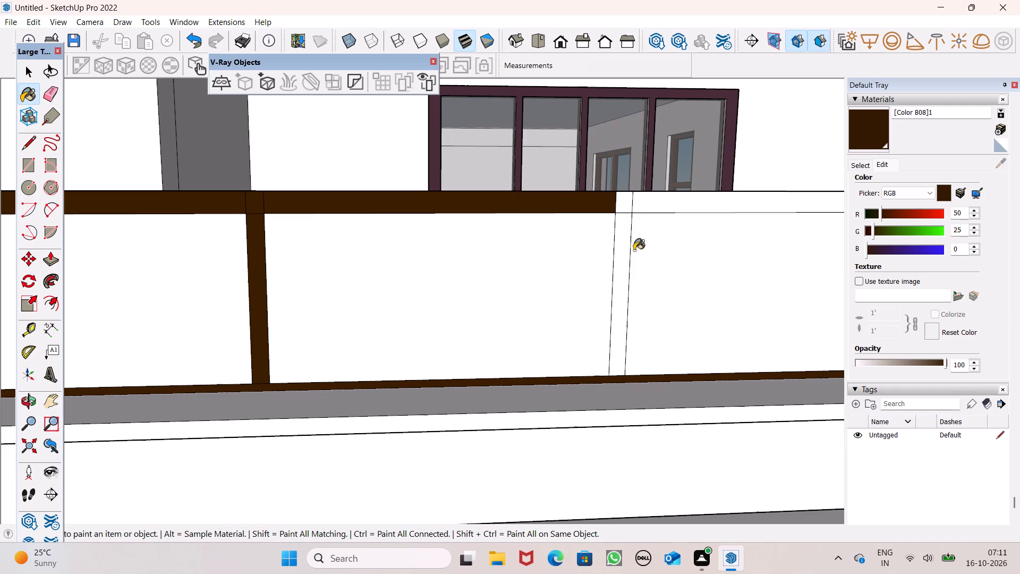
left_click(671, 209)
left_click(624, 206)
scroll(429, 260, "down", 6)
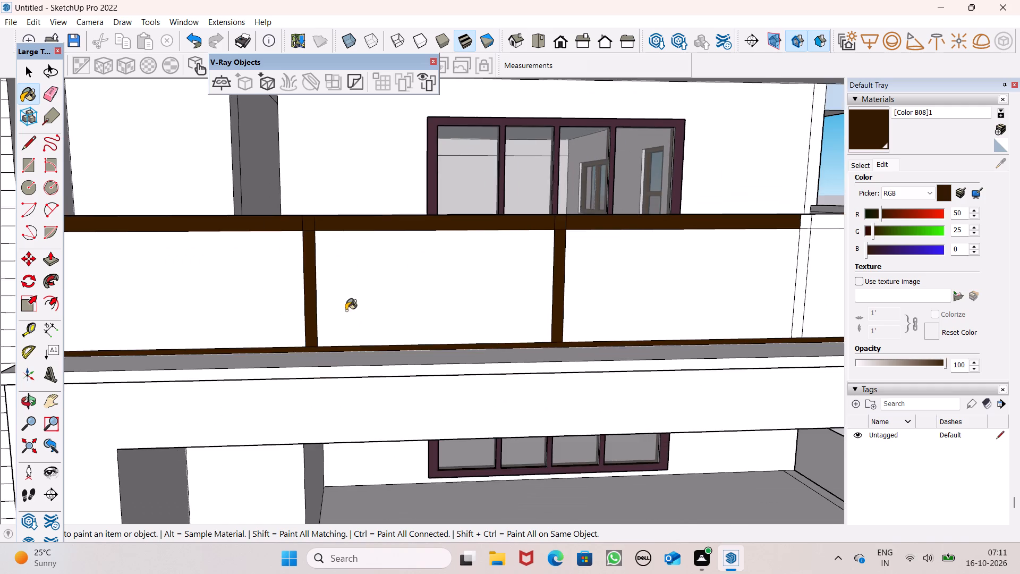
scroll(738, 231, "up", 7)
left_click(754, 236)
left_click(720, 235)
left_click(714, 264)
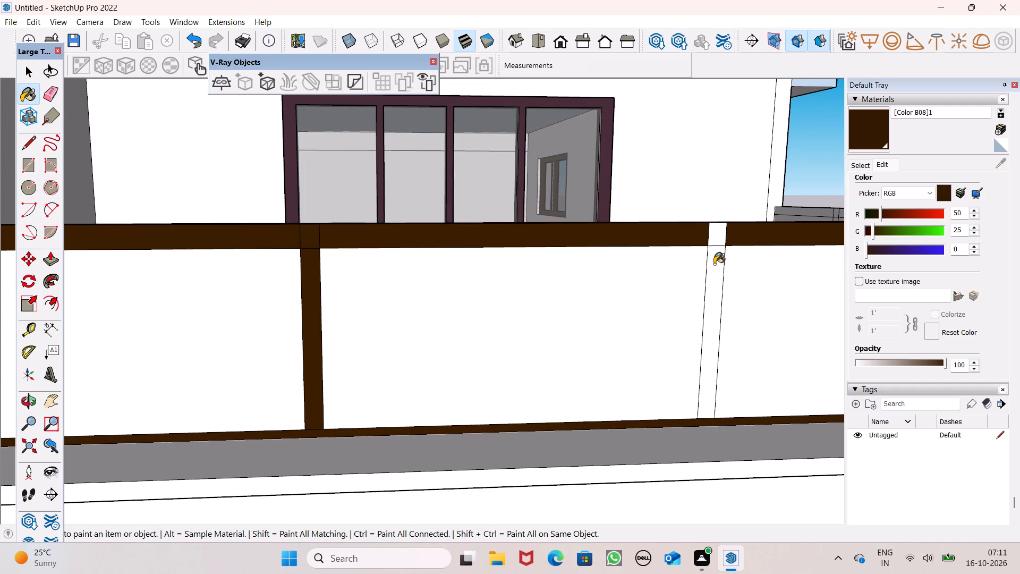
Paint the front railing's fourth intermediate post and the remaining top-rail pieces beside it with [Color B08]1.
scroll(486, 273, "down", 8)
scroll(774, 307, "up", 6)
left_click(710, 224)
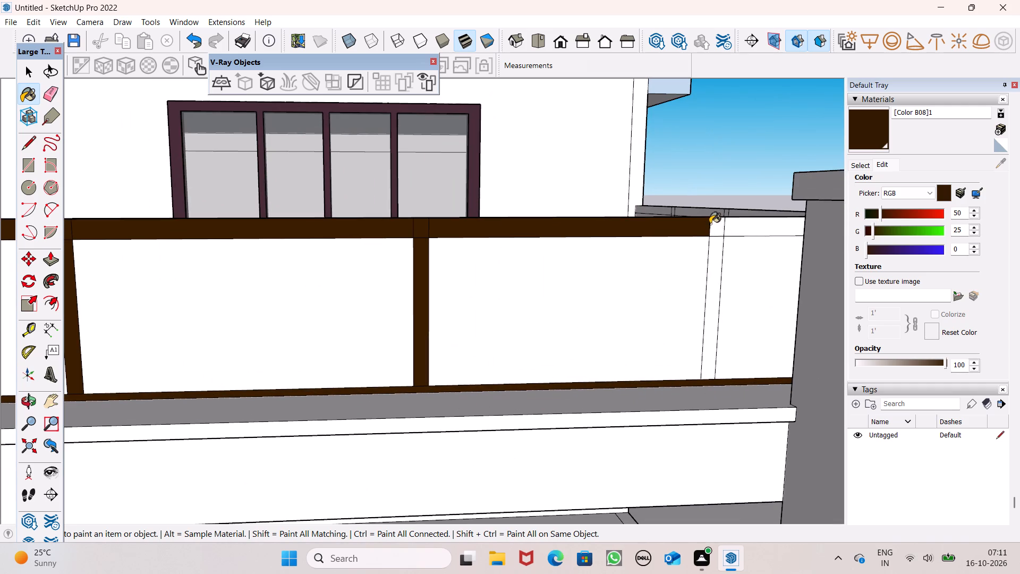
left_click(714, 243)
left_click(720, 235)
left_click(728, 231)
Paint the outer faces of the balcony railing's top corner and the adjoining front top rail's upper face with [Color B08]1.
scroll(744, 286, "down", 7)
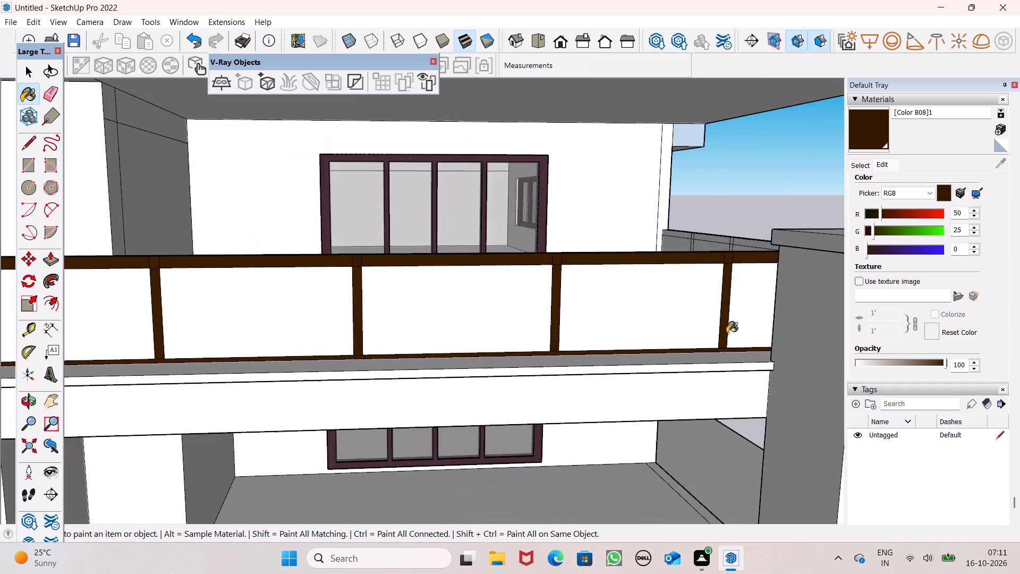
middle_click_drag(760, 391, 370, 412)
scroll(296, 403, "up", 6)
left_click(361, 311)
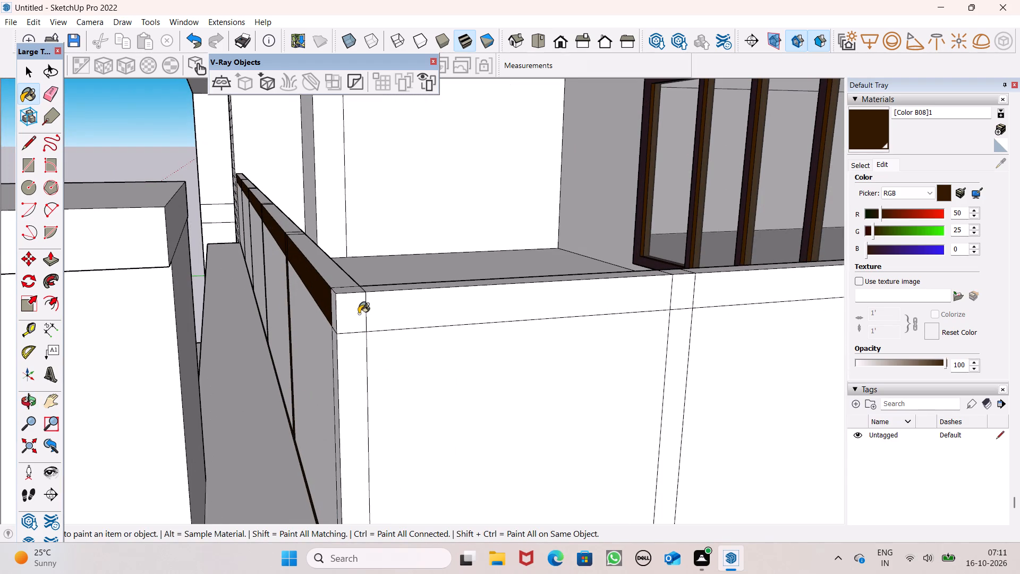
scroll(388, 336, "up", 1)
middle_click_drag(388, 336, 496, 296)
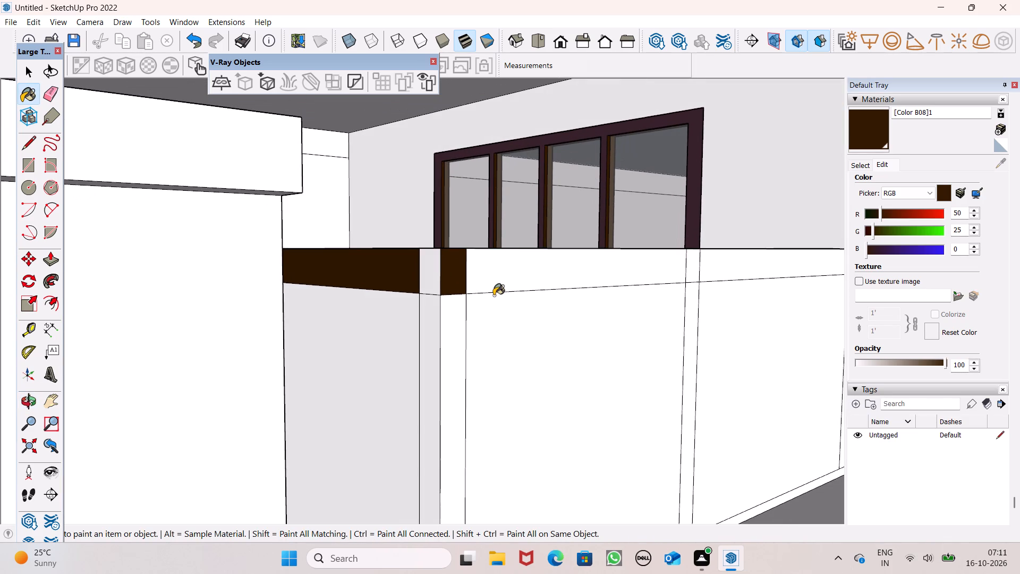
scroll(490, 295, "up", 1)
middle_click_drag(489, 293, 466, 316)
scroll(480, 313, "up", 1)
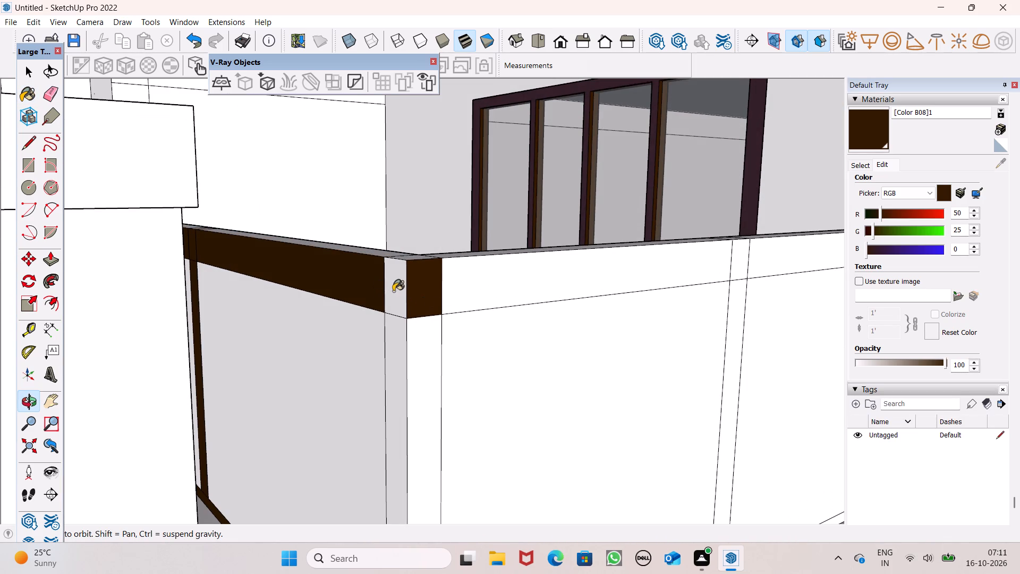
left_click(393, 291)
middle_click_drag(397, 278, 388, 333)
left_click(384, 307)
left_click_drag(398, 322, 401, 326)
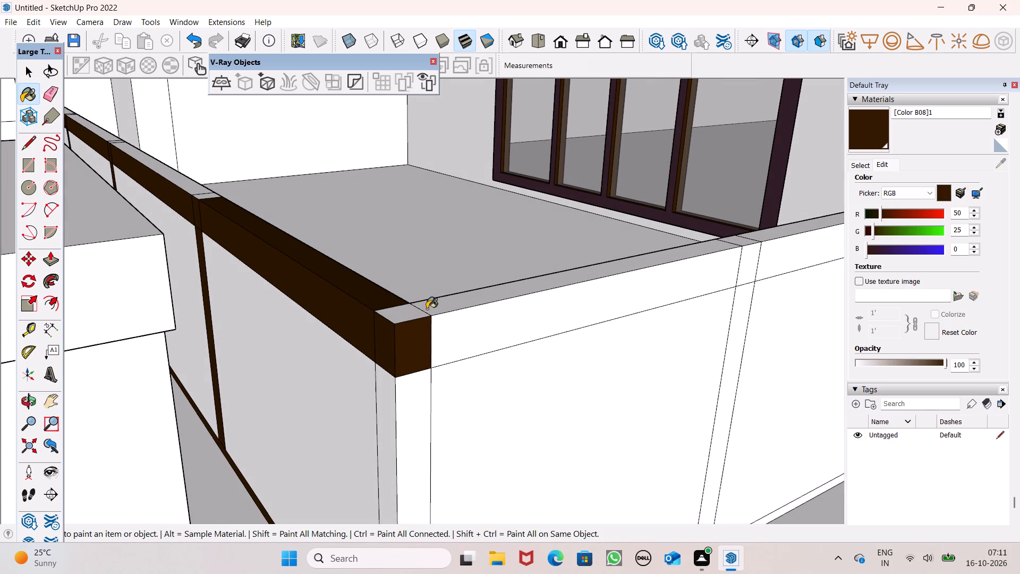
Paint the railing corner's upper face, the side railing's first top-rail section and both corner post faces with [Color B08]1.
left_click(433, 303)
left_click(401, 316)
left_click(471, 328)
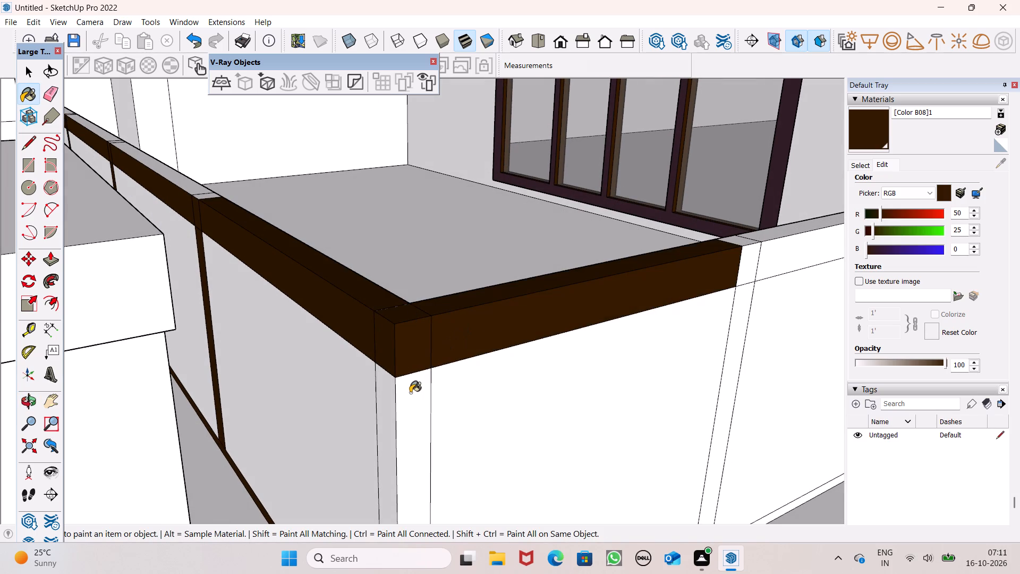
left_click(410, 393)
left_click(384, 392)
Paint the railing corner post's base faces and the side railing's bottom rail with [Color B08]1.
scroll(435, 248, "down", 7)
middle_click_drag(492, 334, 458, 288)
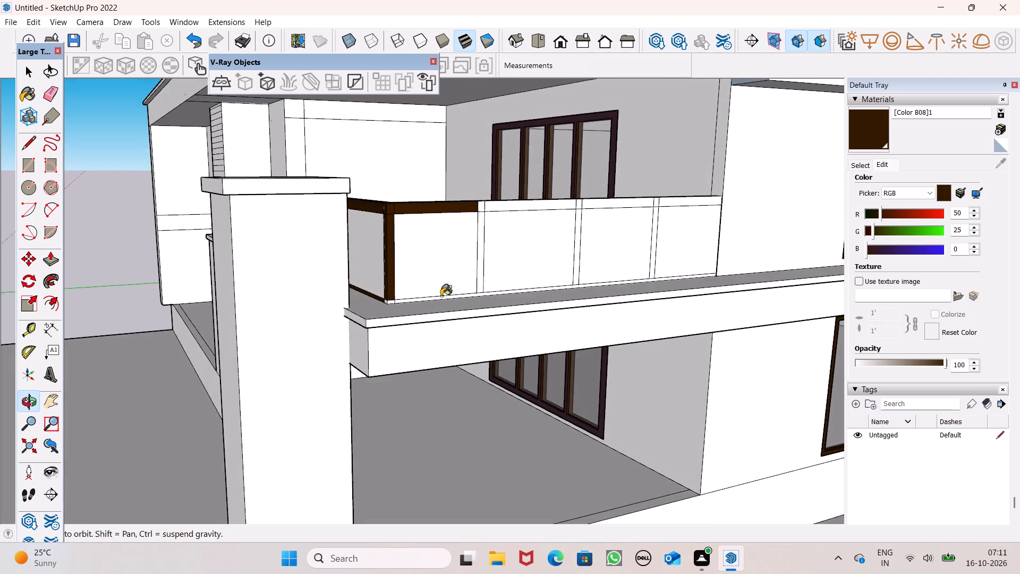
scroll(401, 337, "up", 15)
left_click(351, 265)
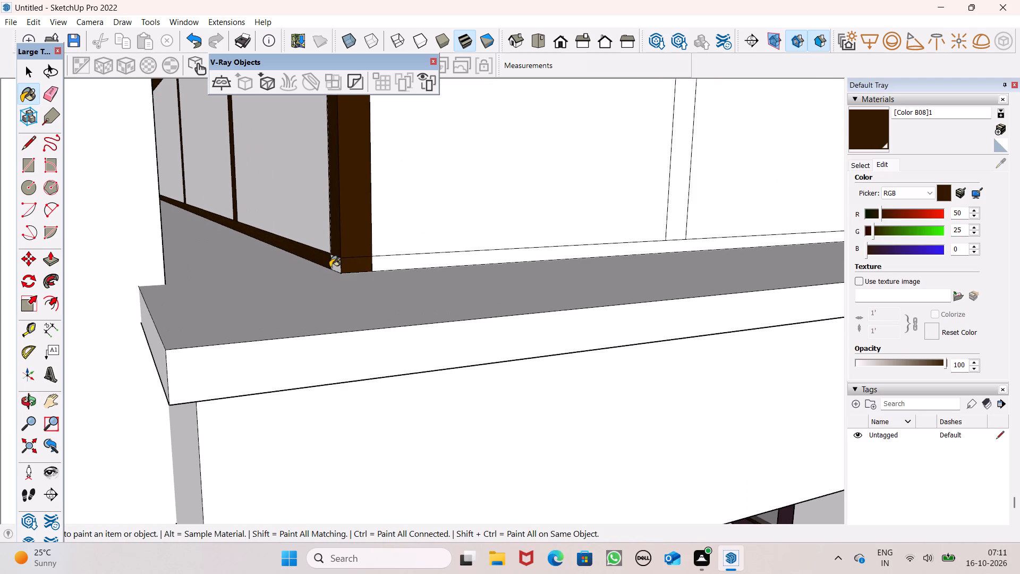
left_click(330, 263)
middle_click_drag(342, 274, 365, 283)
scroll(354, 281, "up", 6)
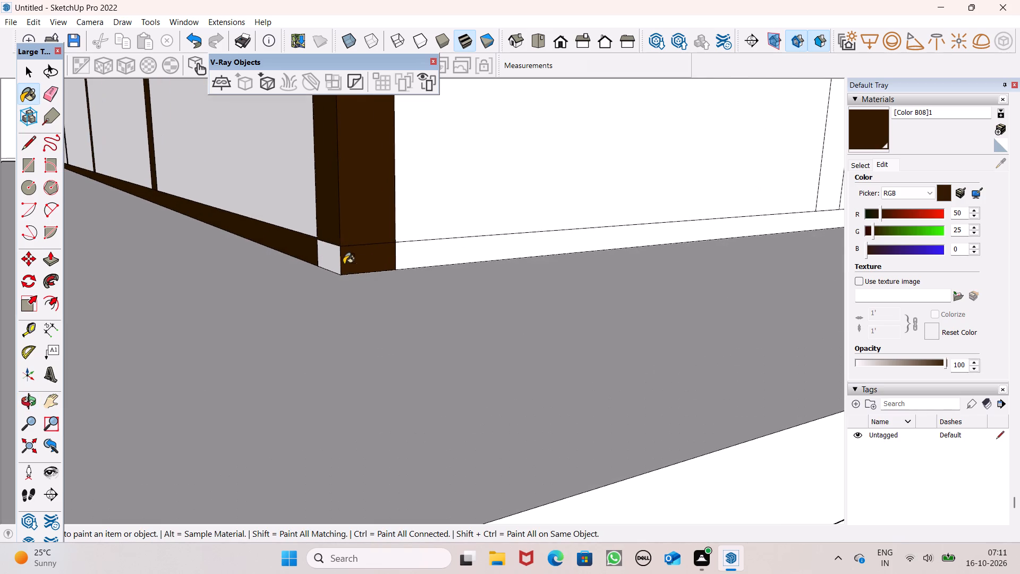
left_click(331, 254)
left_click(420, 248)
Paint the side railing's first intermediate post, its top joint and the second top-rail section's outer face with [Color B08]1.
scroll(262, 231, "down", 8)
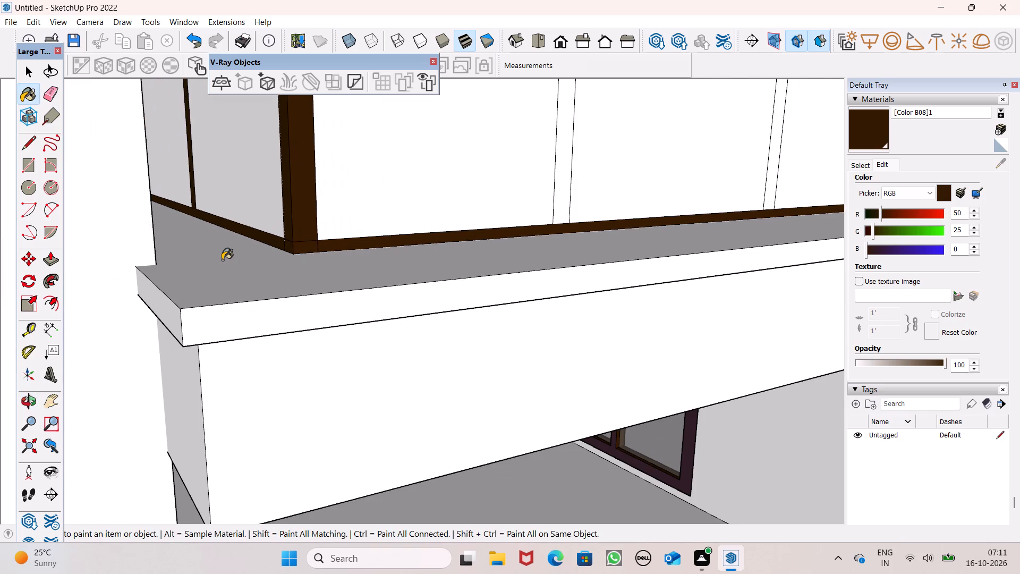
middle_click_drag(171, 242, 0, 287)
left_click(562, 230)
scroll(276, 283, "down", 7)
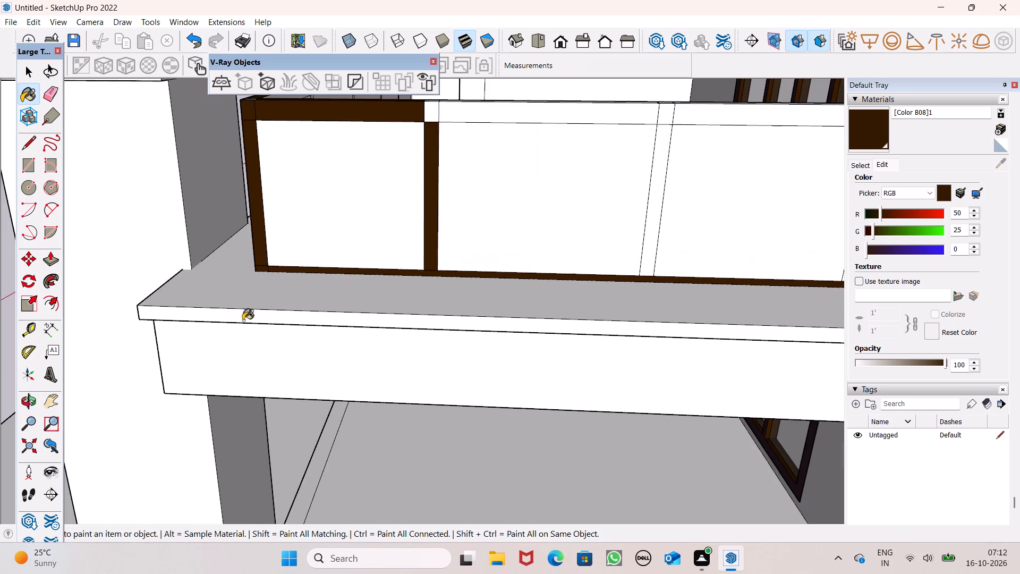
scroll(245, 318, "down", 2)
scroll(491, 147, "up", 6)
left_click(410, 151)
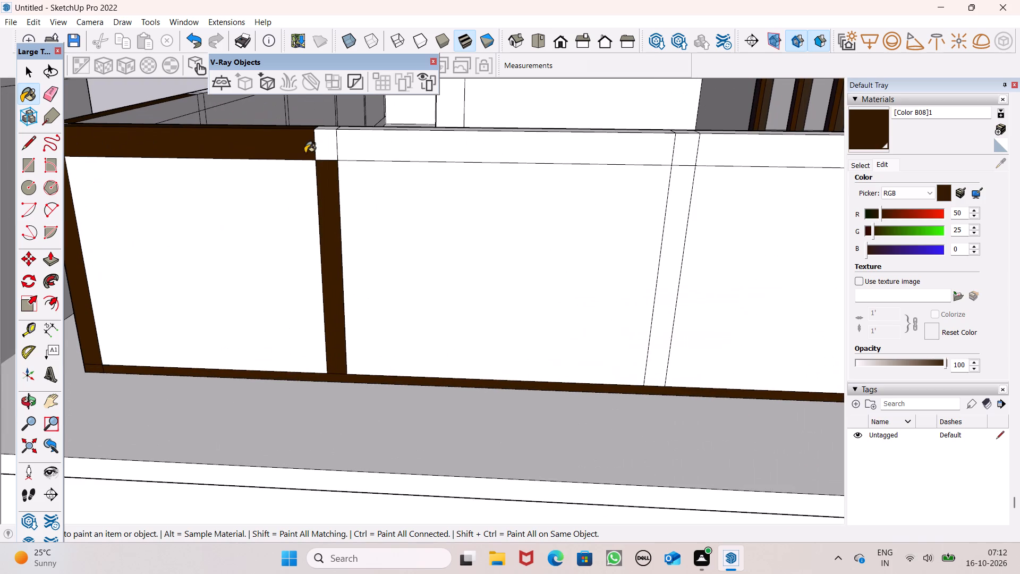
left_click(325, 146)
Paint the side top rail's upper face above the first intermediate post and along the second section with [Color B08]1.
middle_click_drag(349, 178, 370, 288)
scroll(344, 183, "up", 5)
left_click_drag(296, 239, 298, 244)
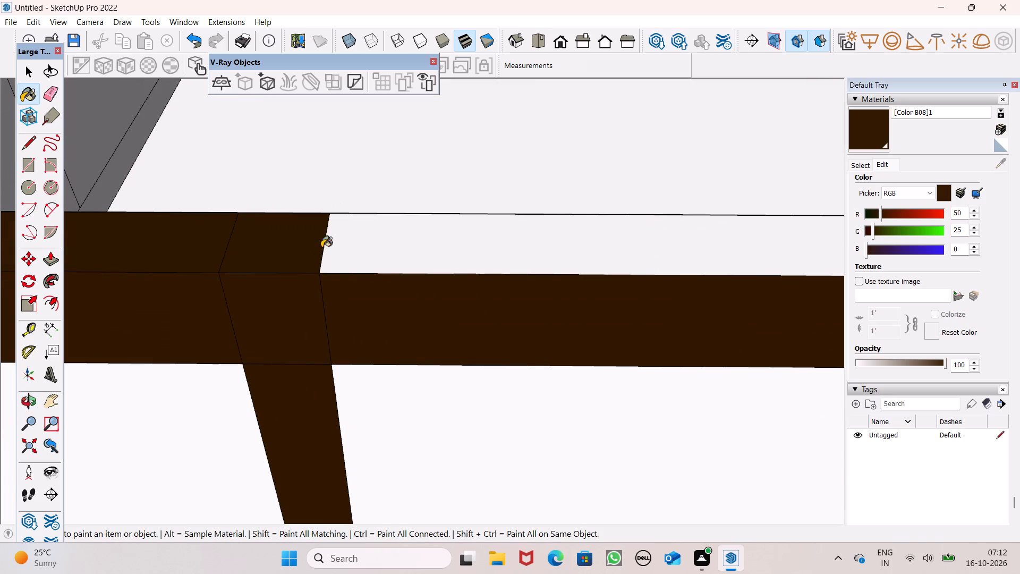
left_click(358, 247)
scroll(210, 226, "down", 19)
scroll(543, 254, "up", 3)
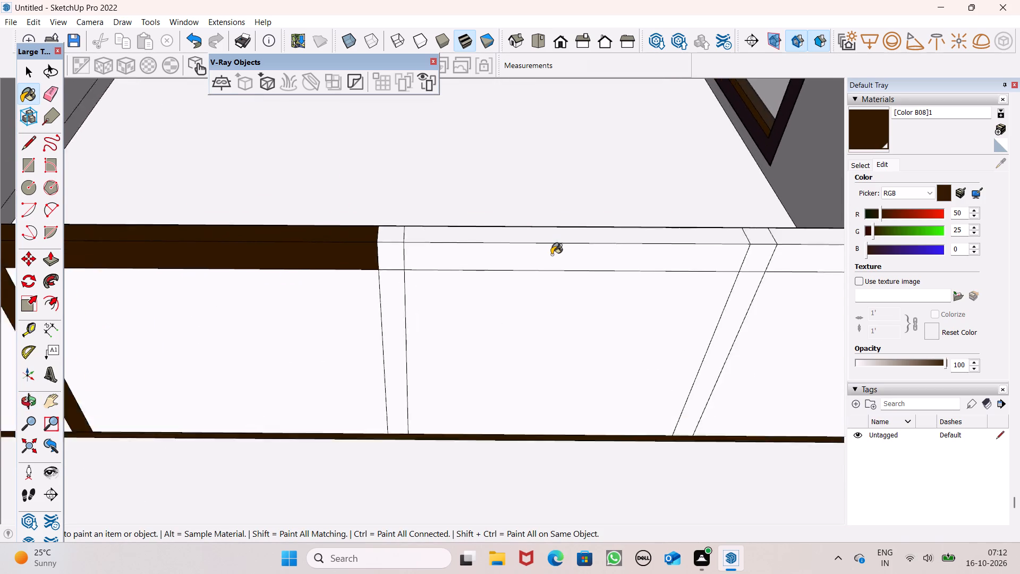
Paint the side railing's second intermediate post, its top joint and the third top-rail section with [Color B08]1.
scroll(551, 255, "up", 8)
left_click(386, 221)
left_click(381, 262)
left_click(305, 247)
left_click_drag(311, 218, 311, 222)
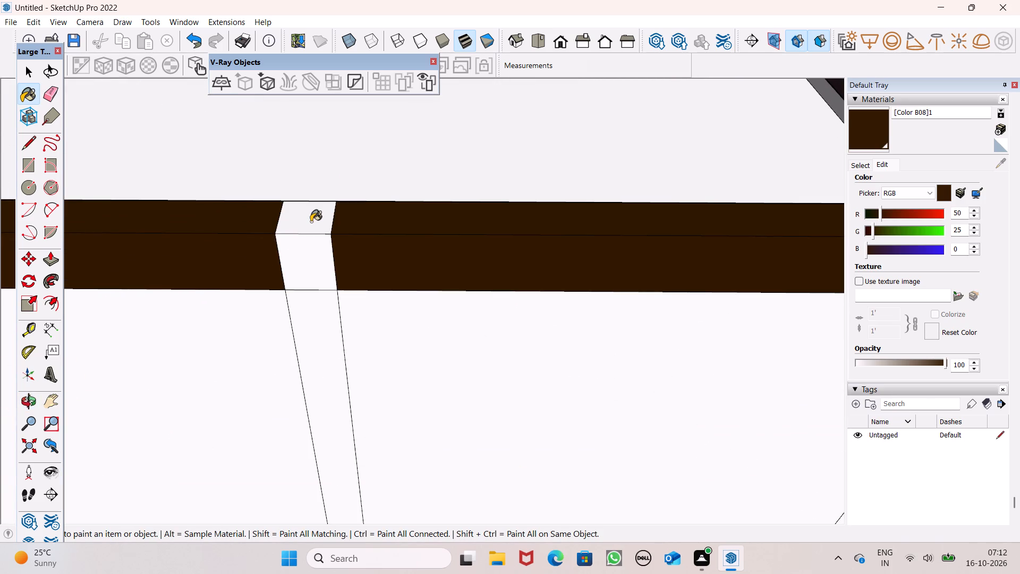
left_click_drag(311, 222, 311, 227)
left_click(319, 297)
Paint the side railing's third intermediate post, its top joint and the last top-rail section with [Color B08]1.
scroll(291, 213, "down", 15)
scroll(590, 208, "up", 6)
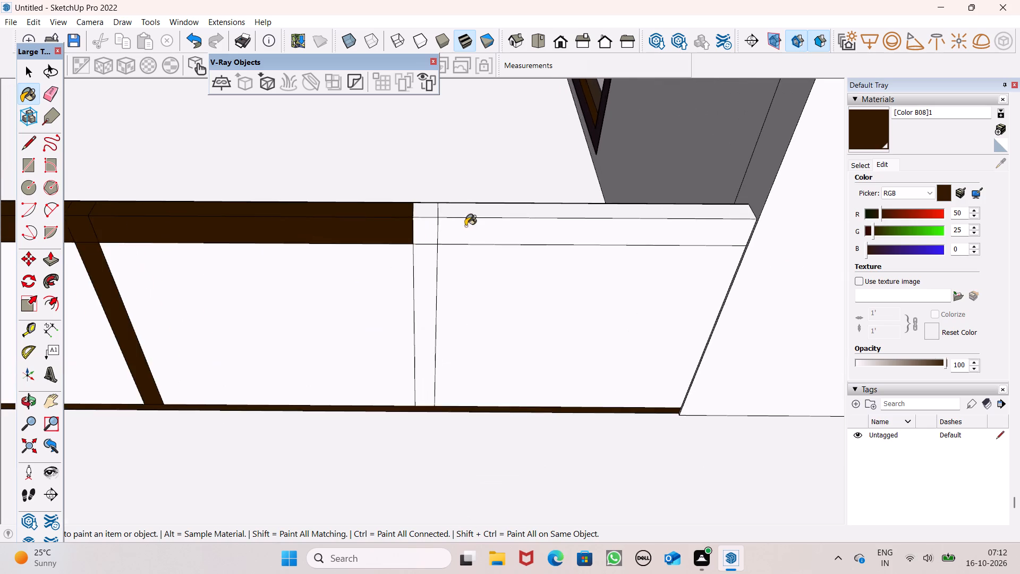
scroll(439, 209, "up", 6)
left_click(423, 214)
left_click(426, 250)
left_click(445, 221)
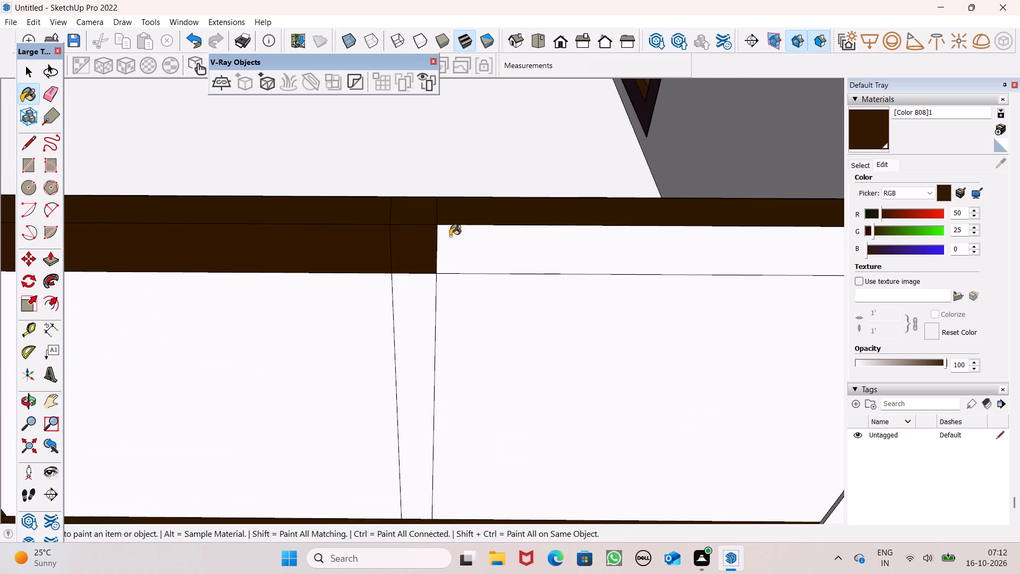
left_click(450, 236)
left_click(416, 288)
Paint the front railing's inner side with [Color B08]1: first two top-rail sections with their joint, first intermediate post and bottom rail.
scroll(406, 216, "down", 10)
middle_click_drag(437, 291, 419, 311)
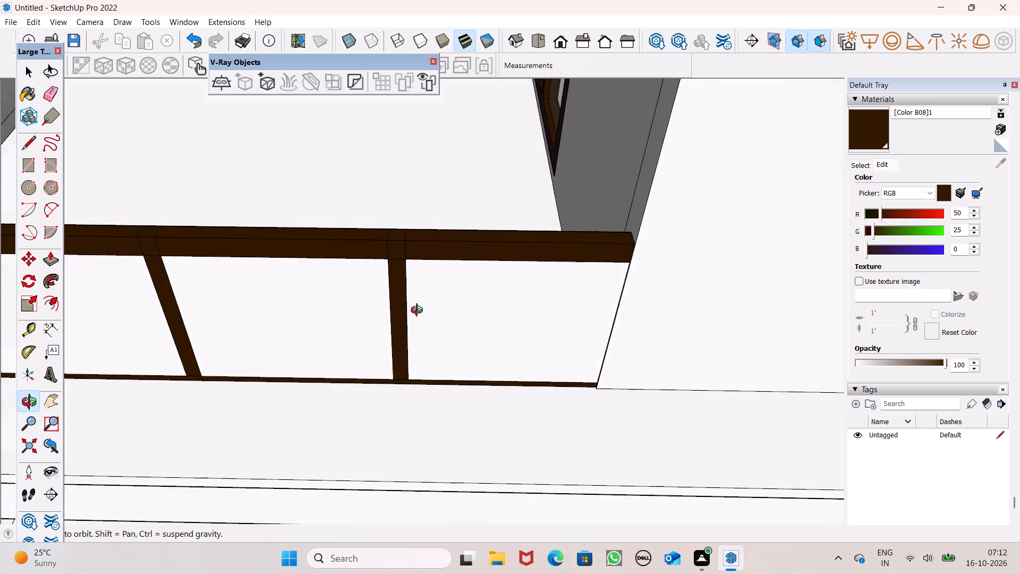
middle_click_drag(419, 311, 227, 184)
scroll(210, 111, "up", 3)
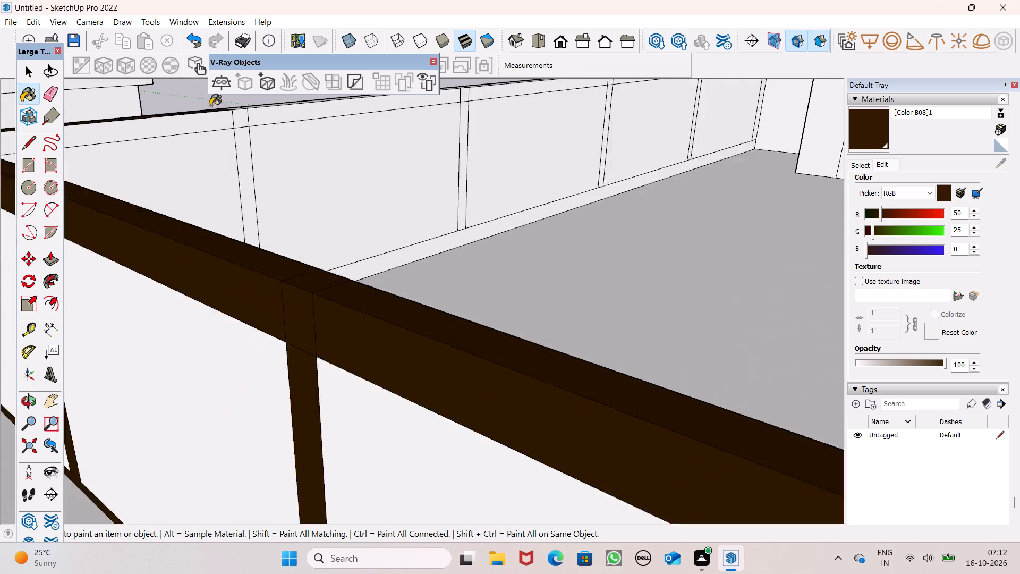
scroll(210, 106, "up", 7)
left_click(234, 124)
scroll(265, 182, "down", 6)
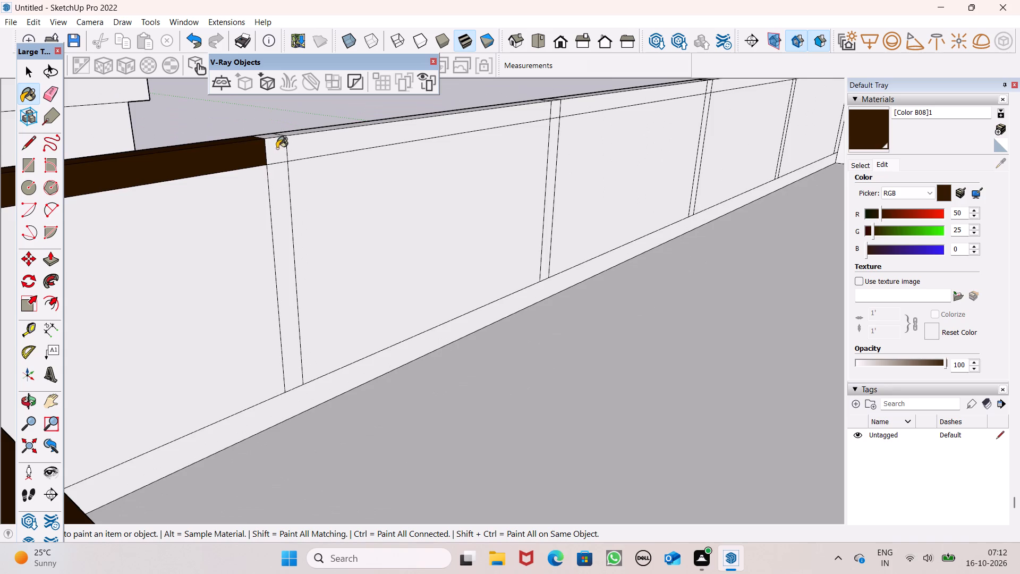
scroll(277, 146, "up", 7)
left_click(278, 126)
left_click(275, 140)
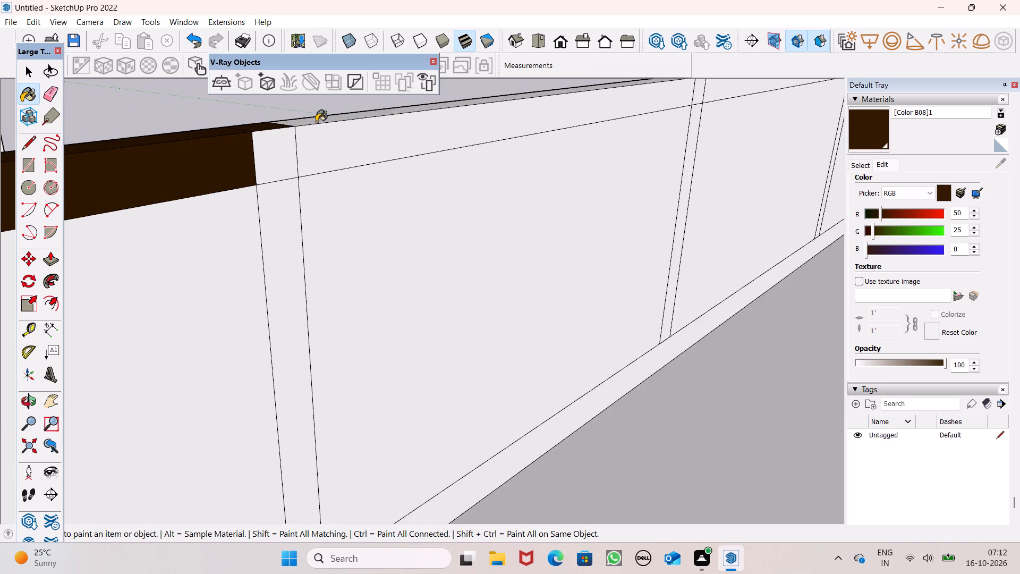
left_click(316, 121)
left_click(319, 144)
left_click(287, 196)
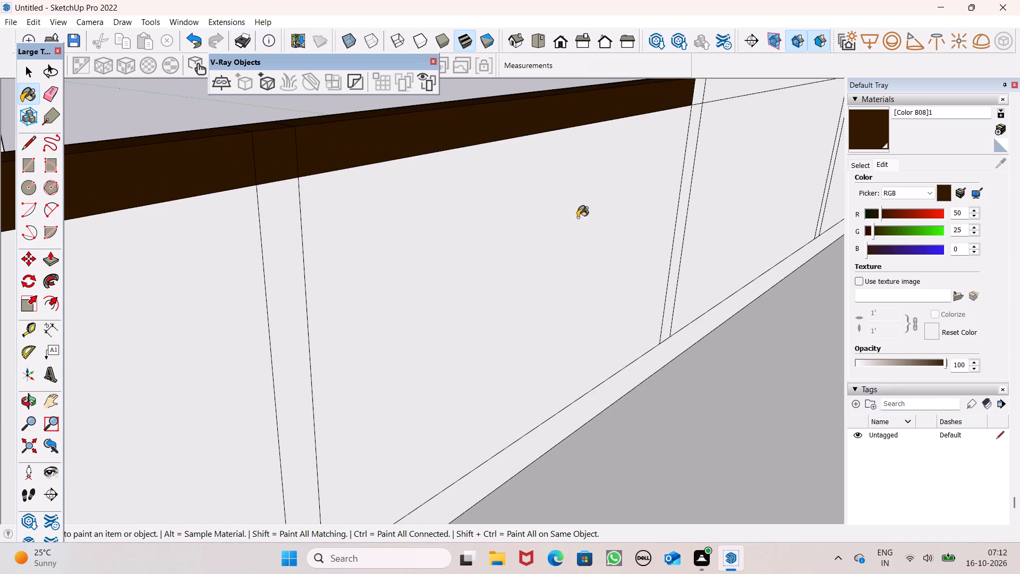
left_click(665, 357)
Paint the inner faces of the front railing's third top-rail section, second intermediate post and its top joint with [Color B08]1.
middle_click_drag(660, 340, 608, 333)
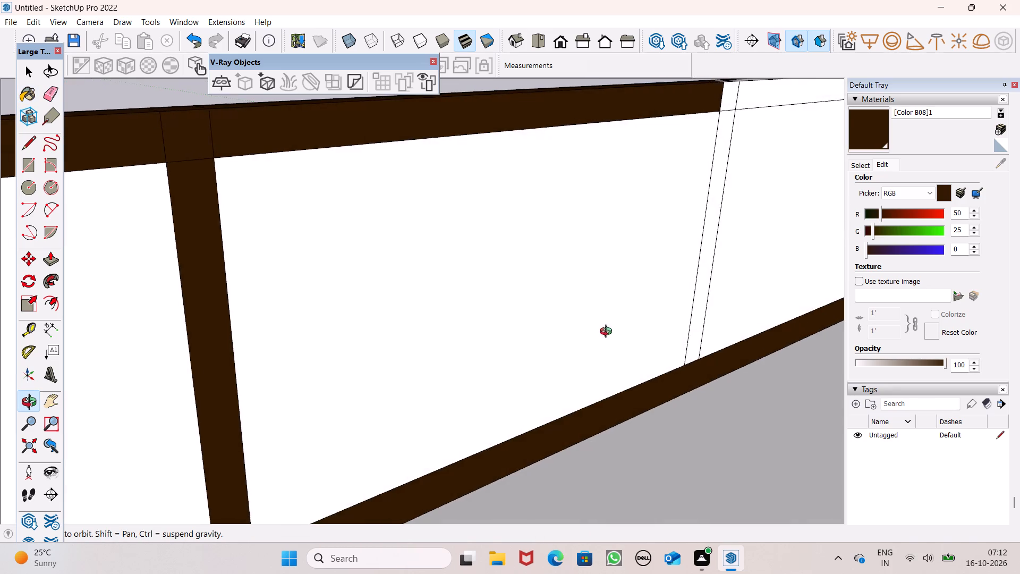
middle_click_drag(608, 333, 687, 306)
scroll(705, 112, "up", 5)
left_click(681, 106)
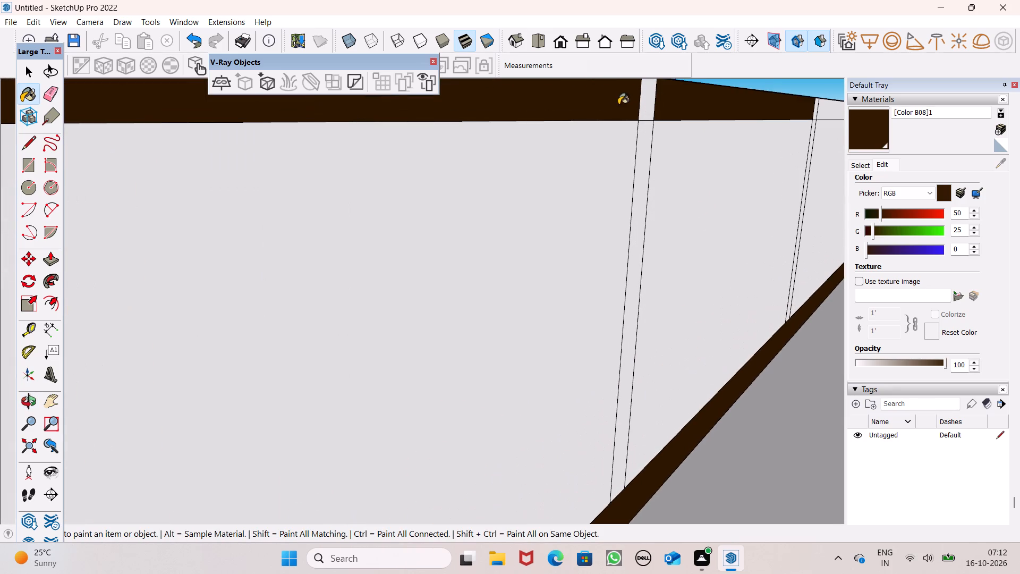
left_click_drag(644, 93, 644, 99)
left_click(642, 162)
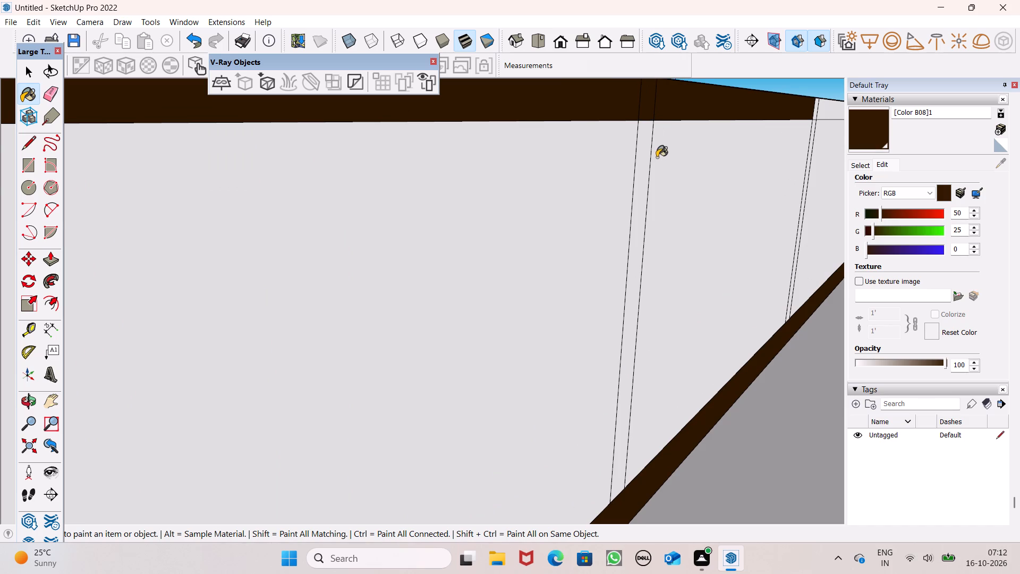
Paint the inner and upper faces of the front top rail's fourth and fifth sections and the joint between them with [Color B08]1.
scroll(616, 208, "down", 8)
scroll(520, 271, "down", 5)
scroll(764, 159, "up", 7)
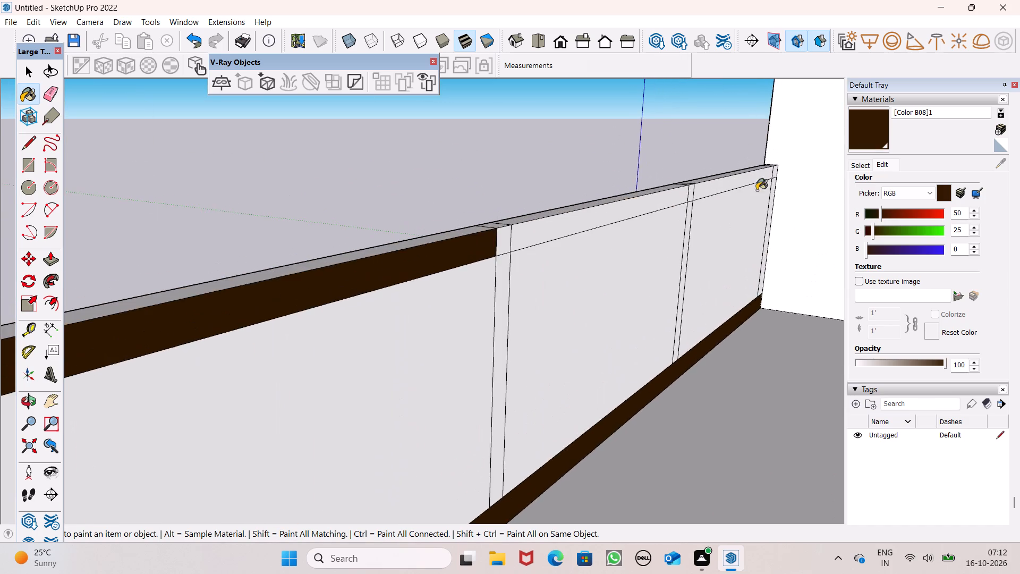
scroll(696, 207, "up", 4)
left_click(688, 195)
left_click(662, 198)
left_click(640, 207)
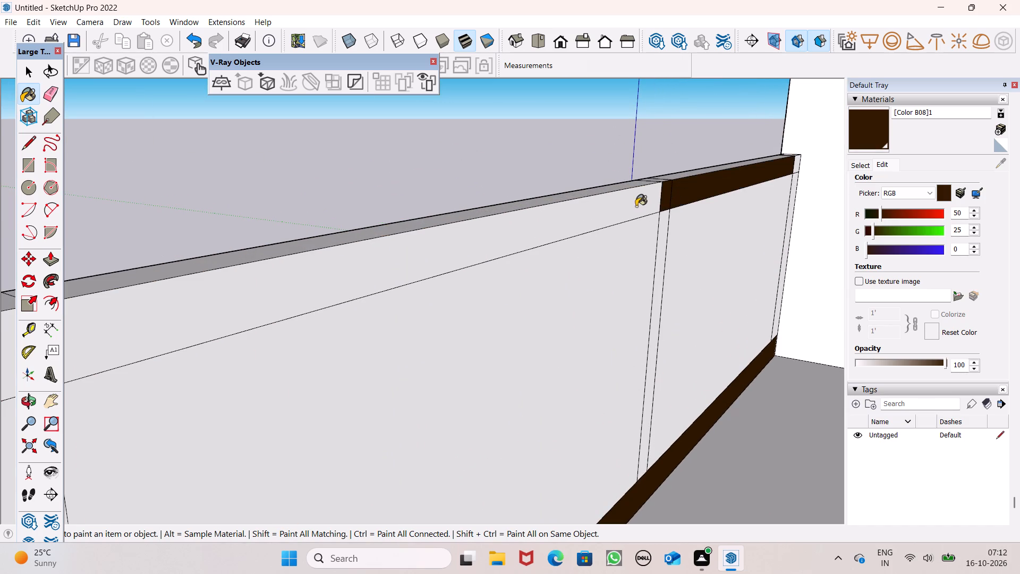
left_click(636, 187)
left_click(653, 179)
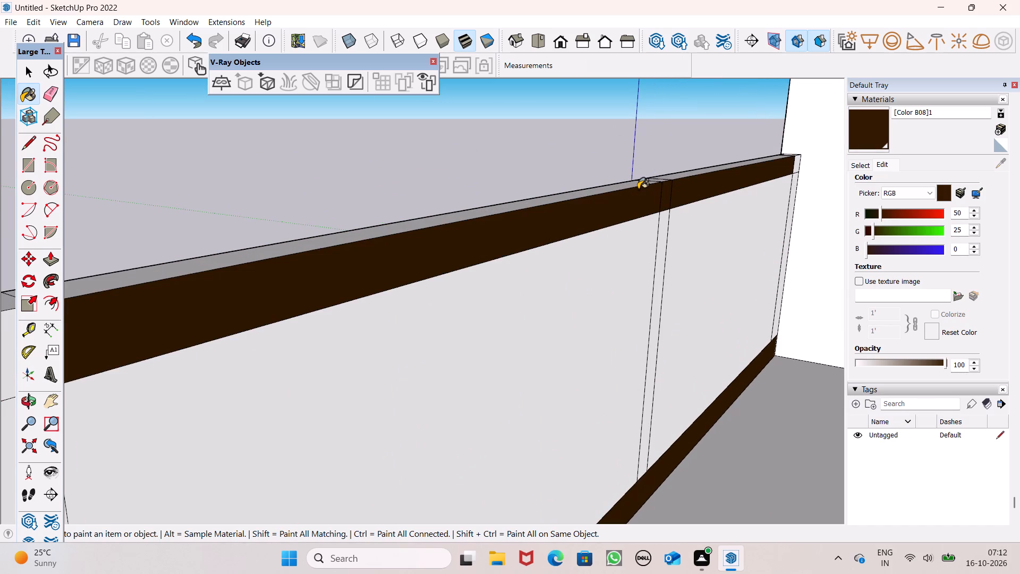
left_click(636, 183)
middle_click_drag(667, 221, 671, 266)
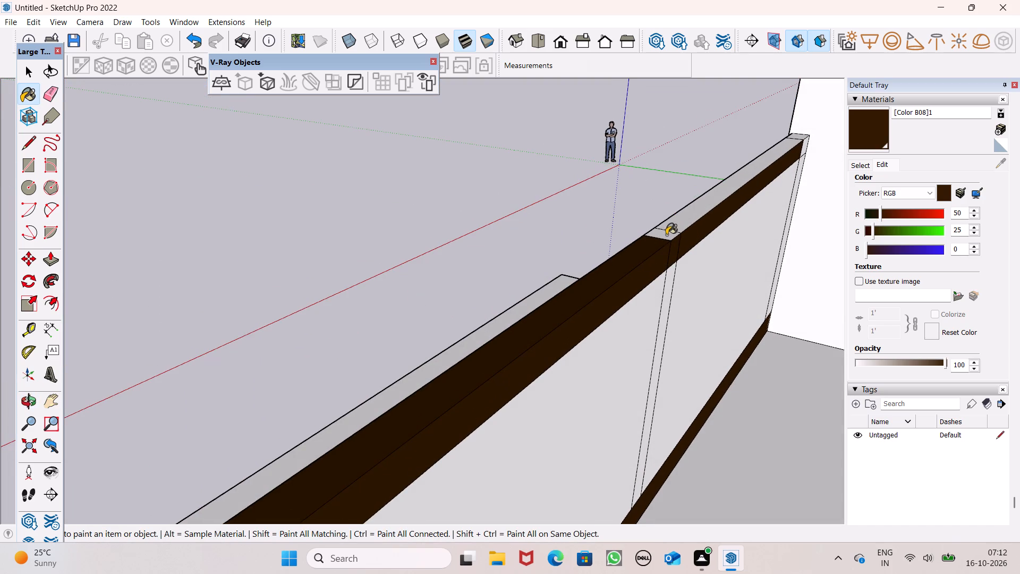
left_click(679, 217)
left_click(670, 234)
Paint the inner faces of the front railing's fourth intermediate post and the end post beside the wall with [Color B08]1.
middle_click_drag(671, 281, 669, 275)
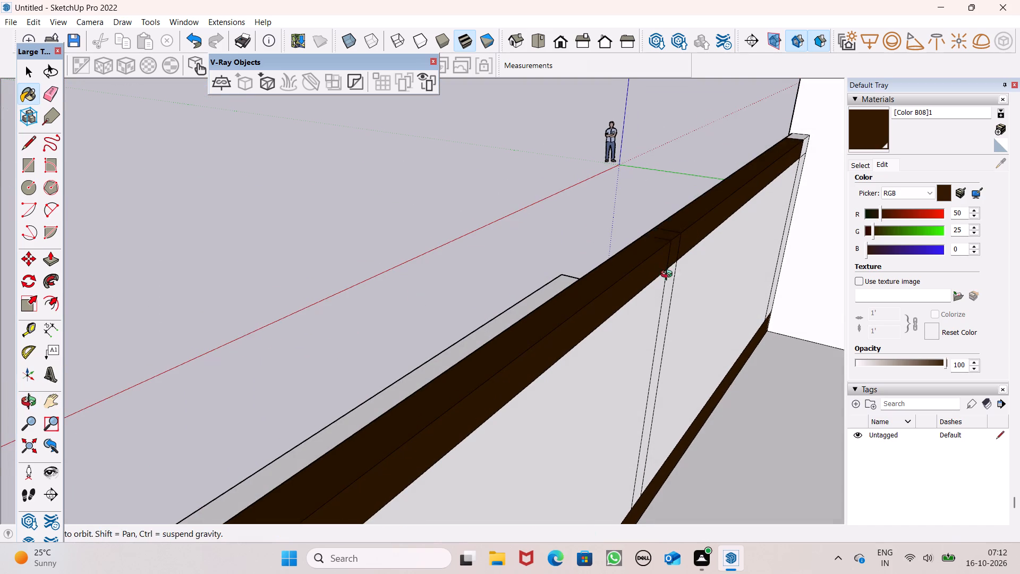
middle_click_drag(669, 275, 635, 189)
left_click(620, 188)
scroll(560, 190, "down", 6)
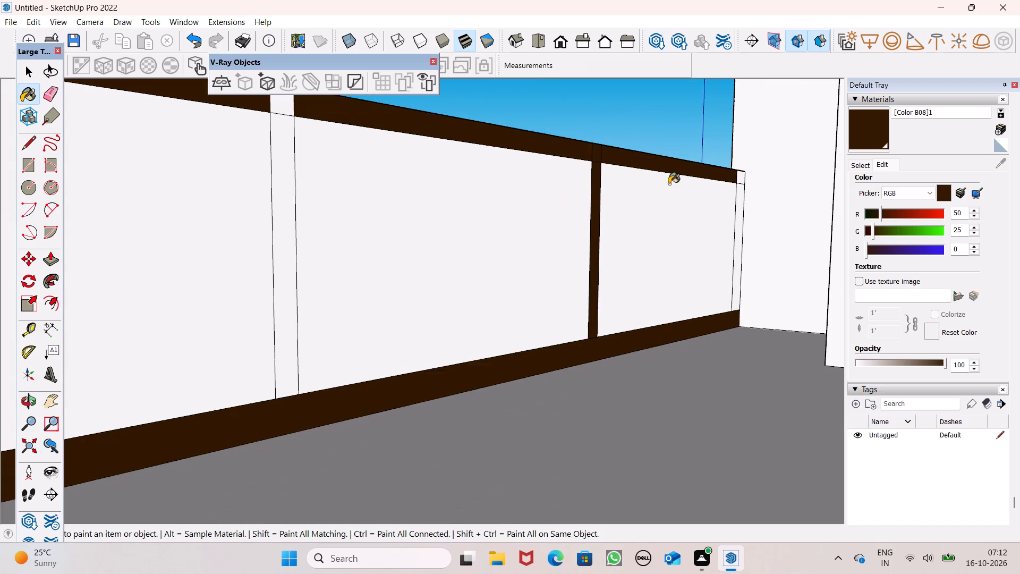
scroll(676, 179, "up", 8)
scroll(759, 178, "up", 2)
left_click(772, 183)
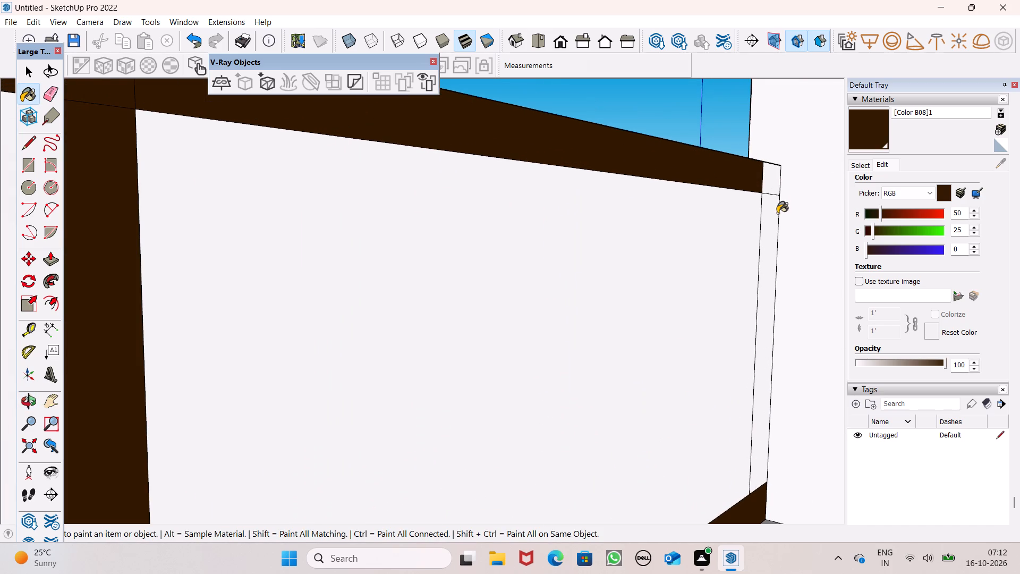
left_click(770, 216)
Examine the whole house from the front and side to check the balcony railing's colour.
scroll(739, 143, "down", 7)
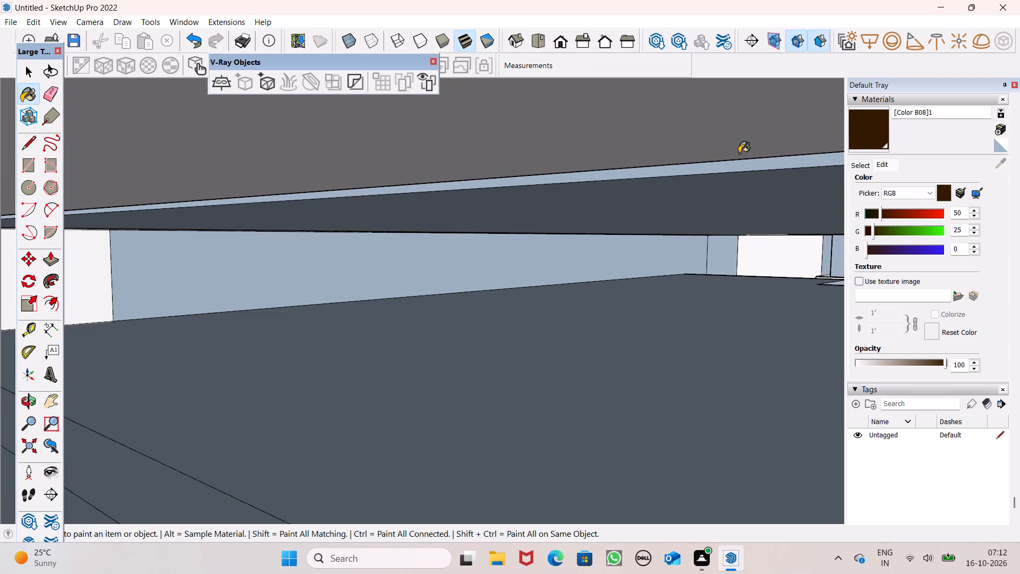
scroll(726, 165, "up", 1)
middle_click_drag(726, 167, 726, 236)
left_click(566, 48)
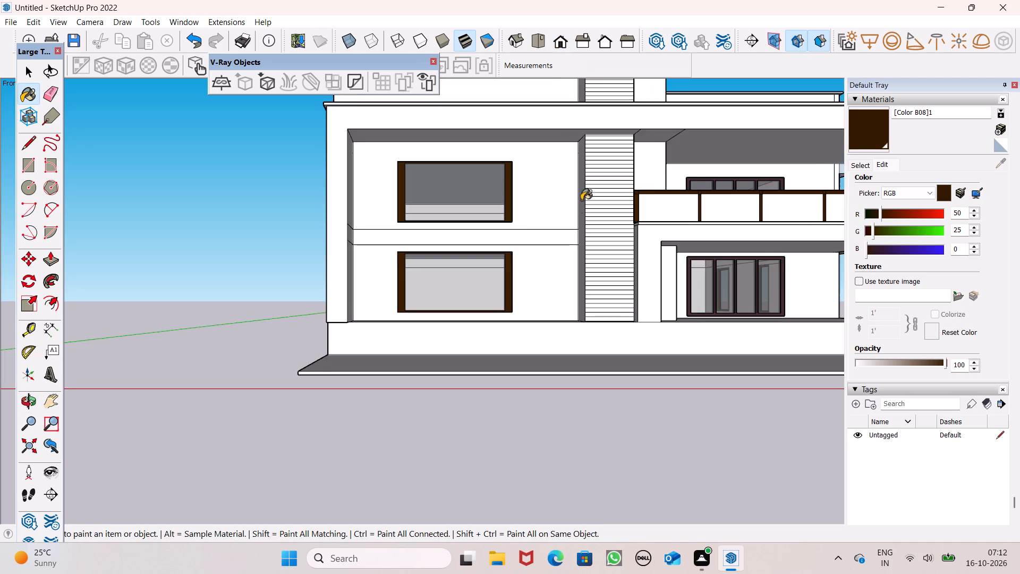
scroll(583, 229, "down", 11)
middle_click_drag(593, 276, 166, 314)
scroll(415, 289, "up", 1)
middle_click_drag(415, 289, 352, 306)
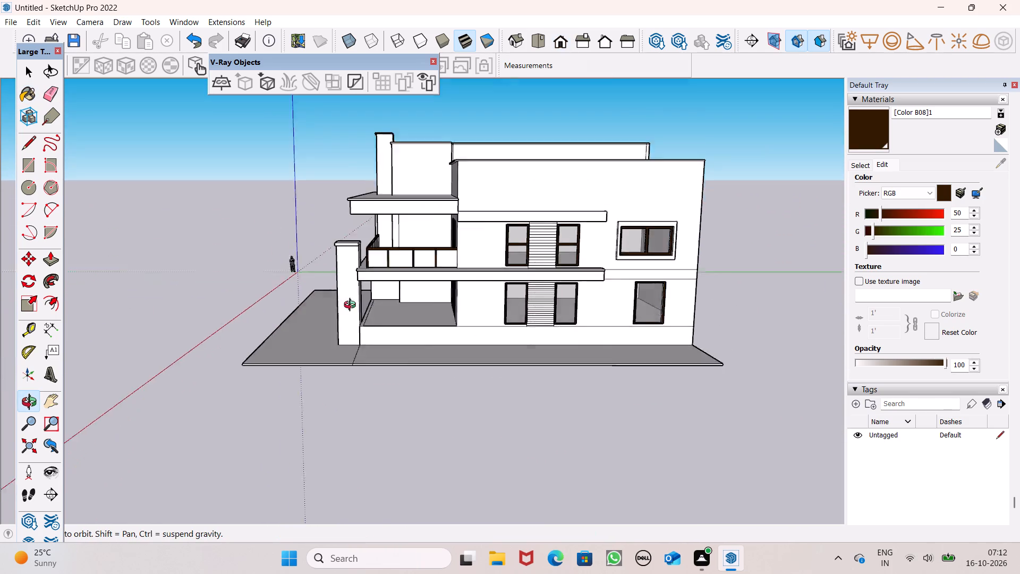
middle_click_drag(352, 306, 650, 336)
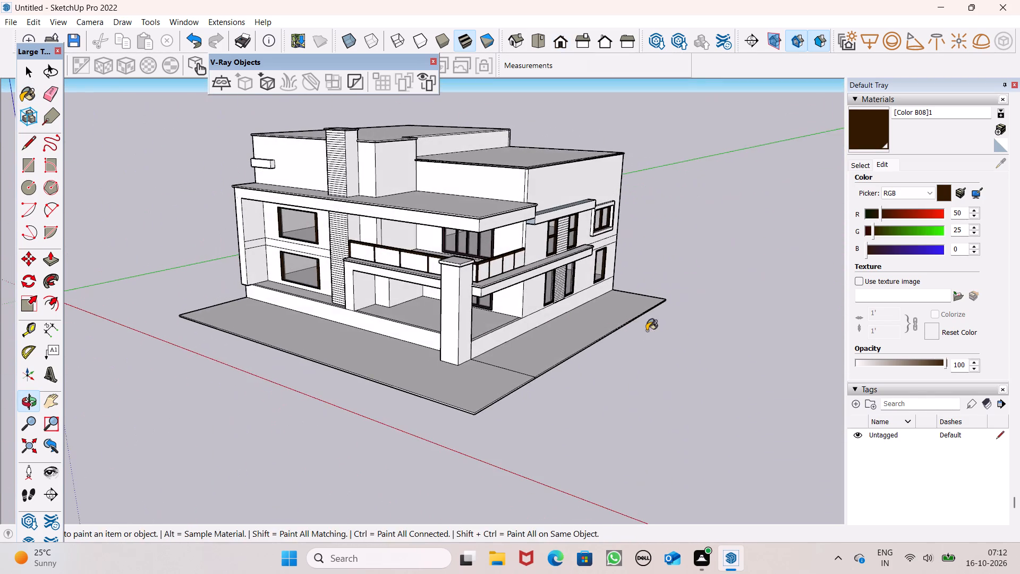
middle_click_drag(495, 315, 773, 281)
middle_click_drag(364, 278, 76, 302)
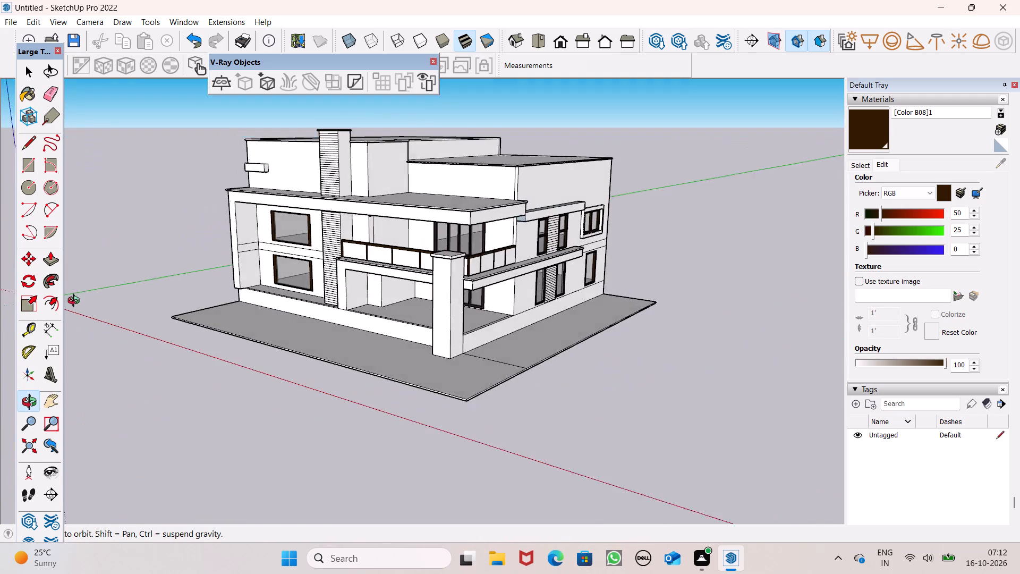
middle_click_drag(76, 302, 79, 296)
Paint the upper faces of the front top rail's third section and the joint above the second intermediate post with [Color B08]1.
scroll(393, 233, "up", 8)
middle_click_drag(513, 288, 195, 313)
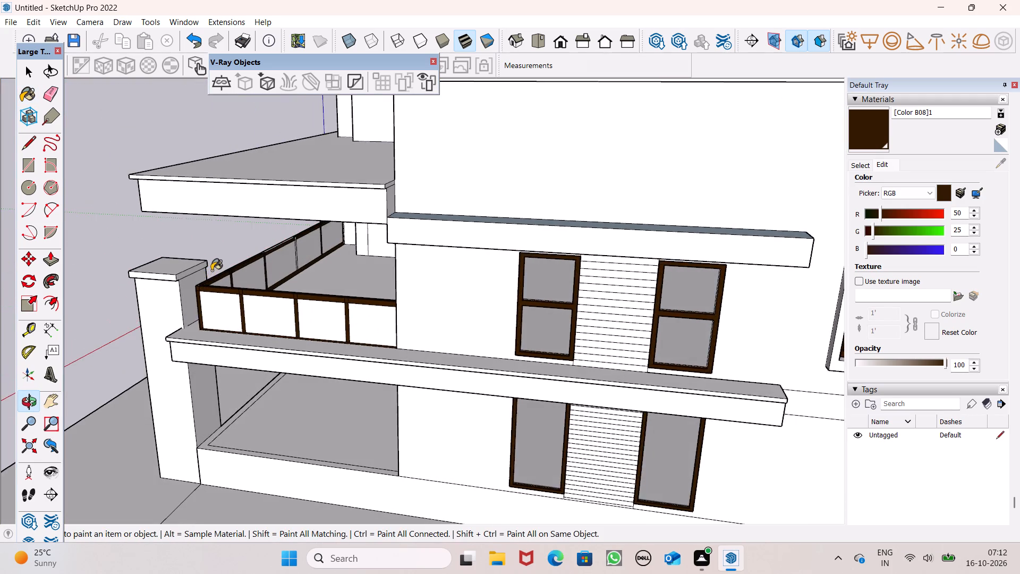
scroll(211, 271, "up", 4)
scroll(323, 238, "up", 7)
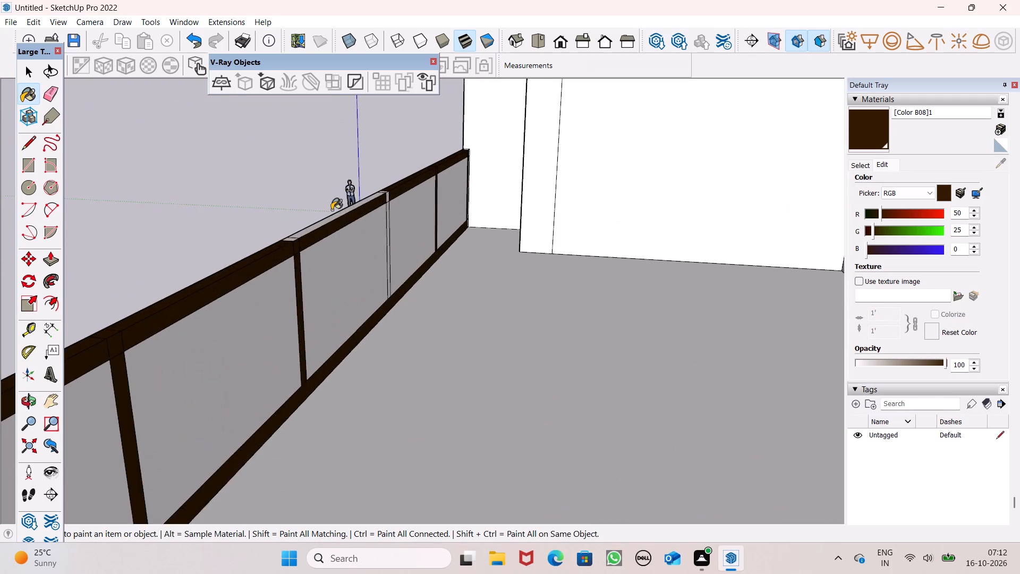
scroll(335, 202, "up", 7)
scroll(395, 239, "down", 3)
scroll(426, 274, "down", 4)
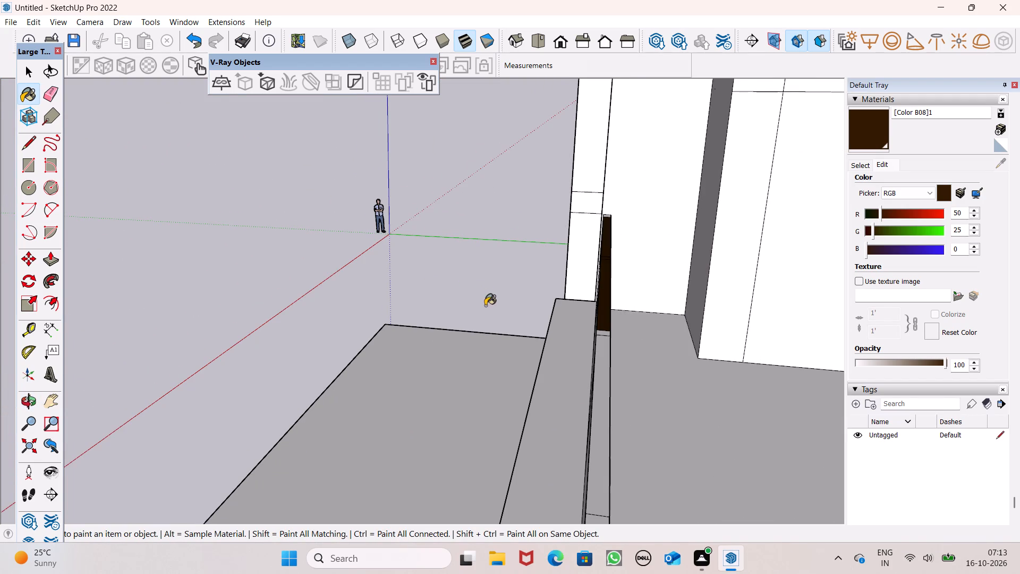
scroll(473, 248, "down", 6)
middle_click_drag(482, 359, 486, 307)
scroll(486, 307, "up", 1)
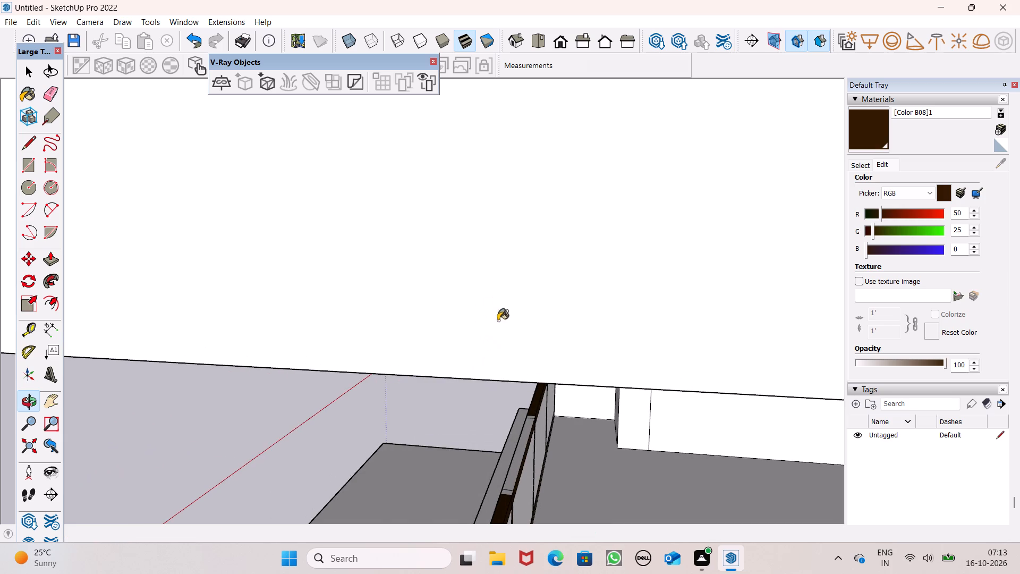
scroll(516, 507, "up", 13)
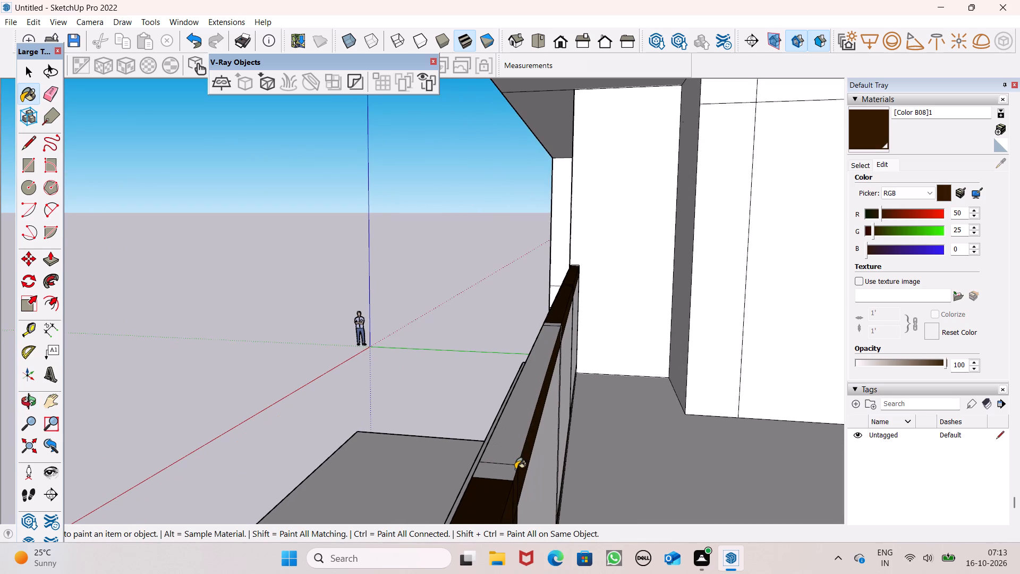
left_click(512, 456)
left_click(500, 475)
Paint the front railing's third intermediate post and the upper and inner faces of its top joint with [Color B08]1.
scroll(552, 337, "up", 7)
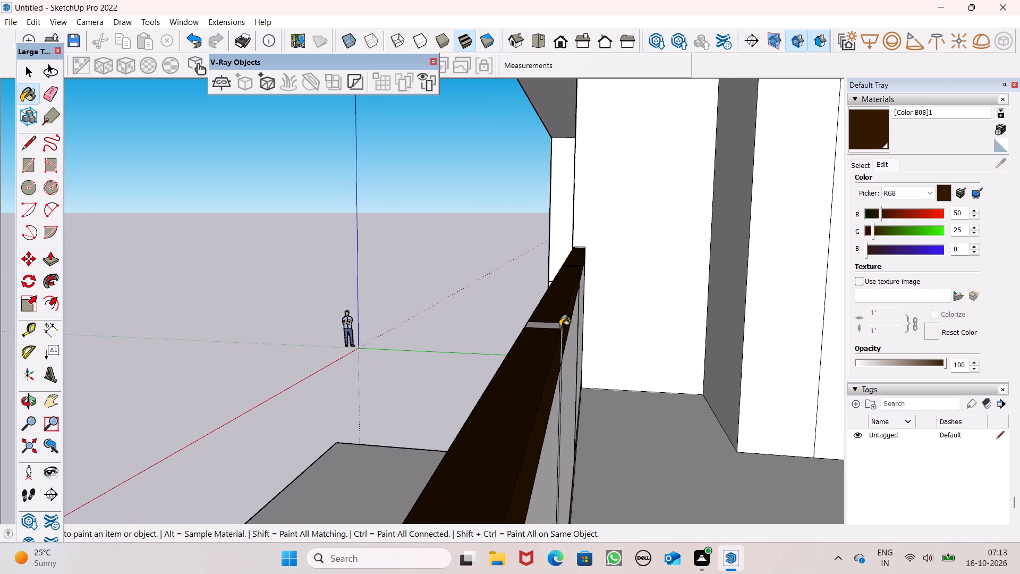
scroll(560, 326, "up", 5)
left_click(559, 326)
middle_click_drag(552, 364, 479, 358)
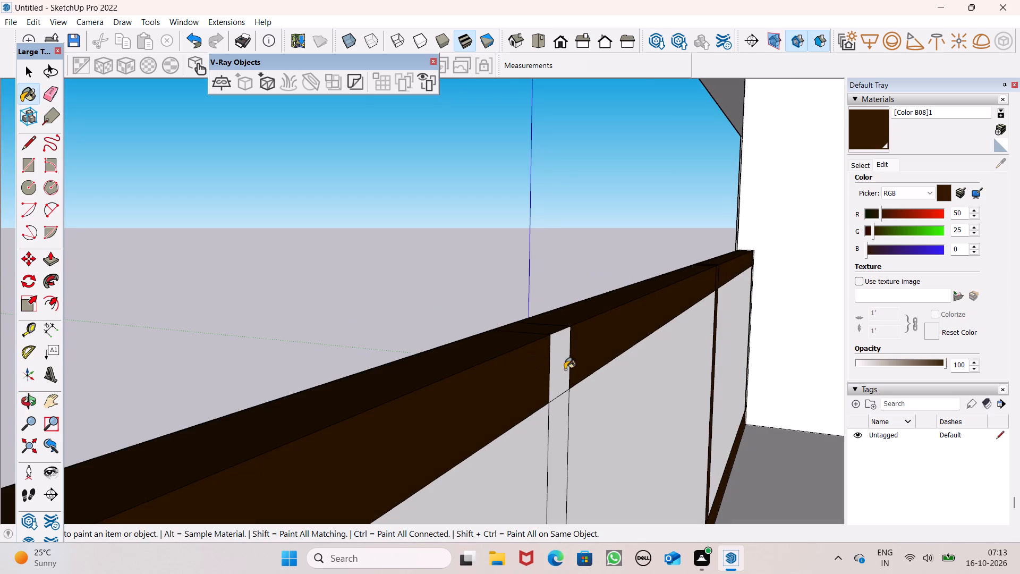
left_click(556, 374)
left_click(568, 410)
left_click(562, 412)
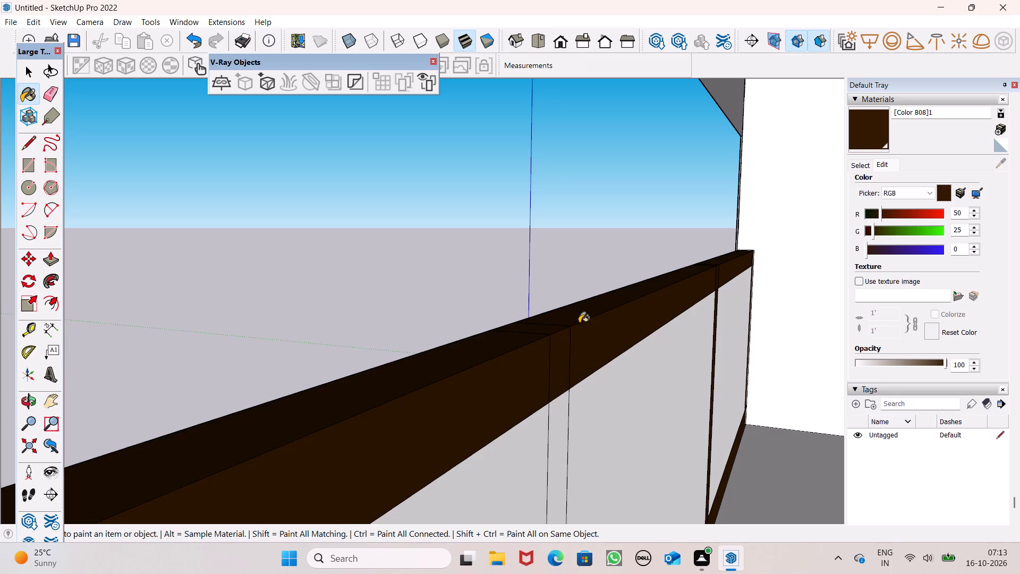
Examine the balcony's front and side railings from outside and inside for any unpainted frame faces.
scroll(582, 313, "down", 20)
middle_click_drag(600, 369, 475, 401)
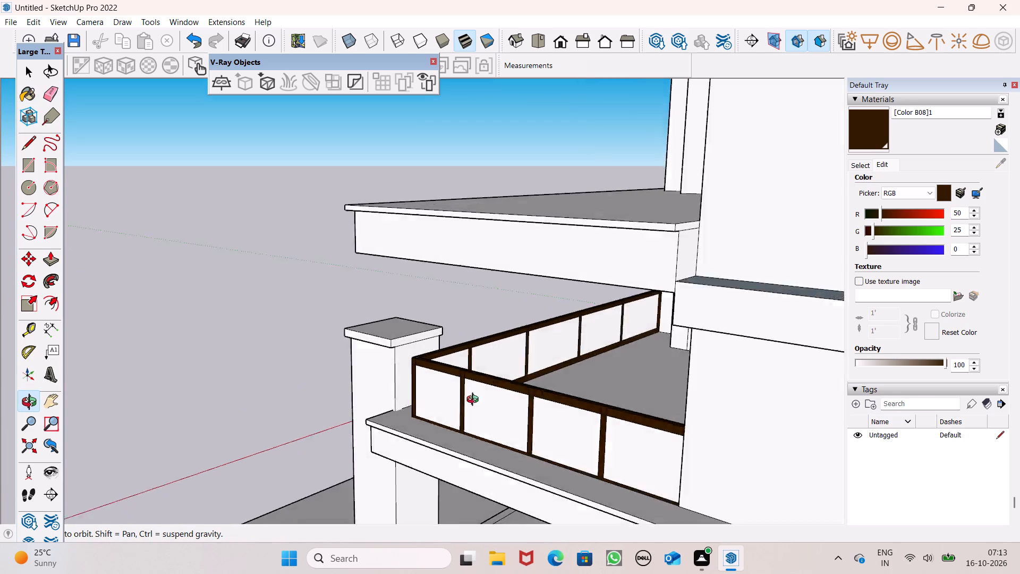
middle_click_drag(475, 401, 508, 428)
middle_click_drag(507, 428, 451, 418)
scroll(359, 373, "up", 3)
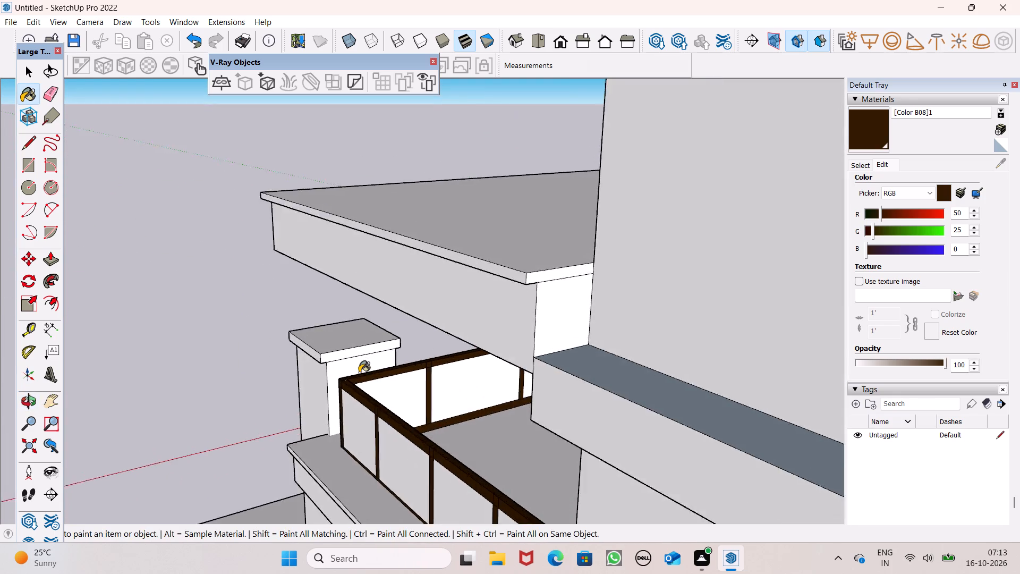
scroll(359, 373, "up", 4)
scroll(409, 429, "up", 1)
middle_click_drag(409, 429, 408, 406)
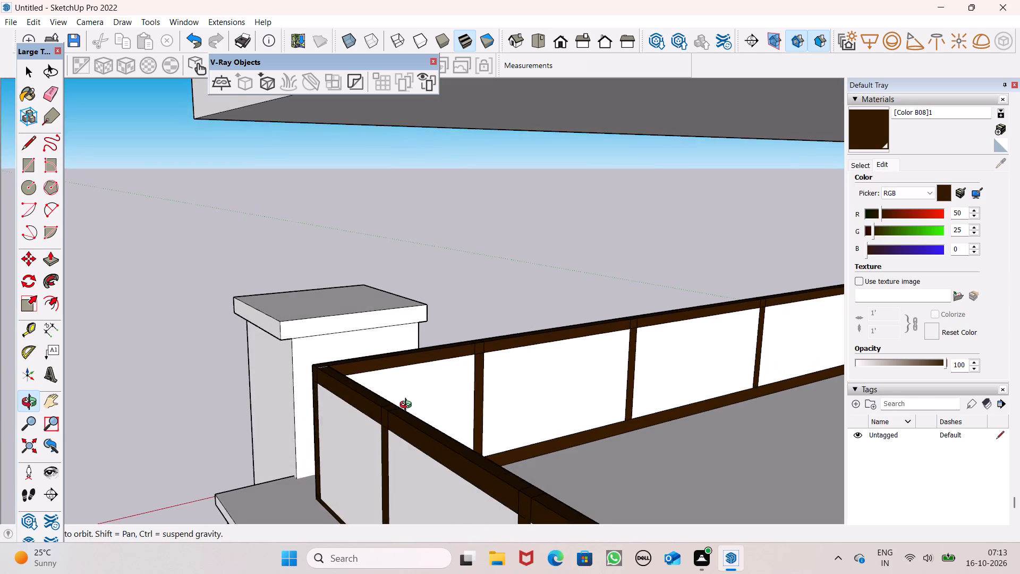
middle_click_drag(408, 406, 404, 413)
scroll(472, 433, "up", 7)
middle_click_drag(514, 470, 374, 486)
scroll(363, 476, "up", 1)
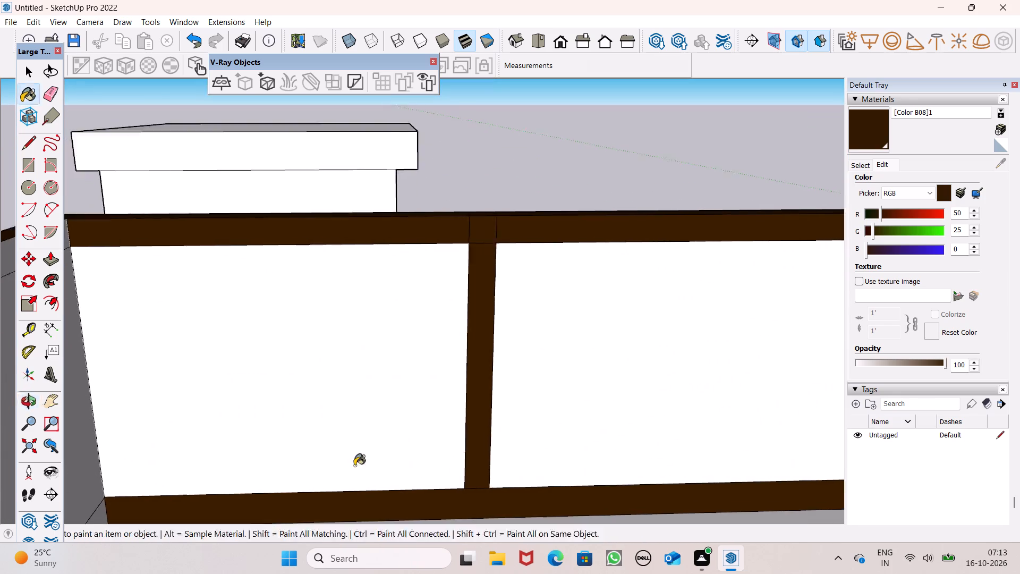
Paint the side railing's inner bottom rail, the post and joint nearest the corner, and the adjoining top rail sections with [Color B08]1.
scroll(263, 331, "down", 3)
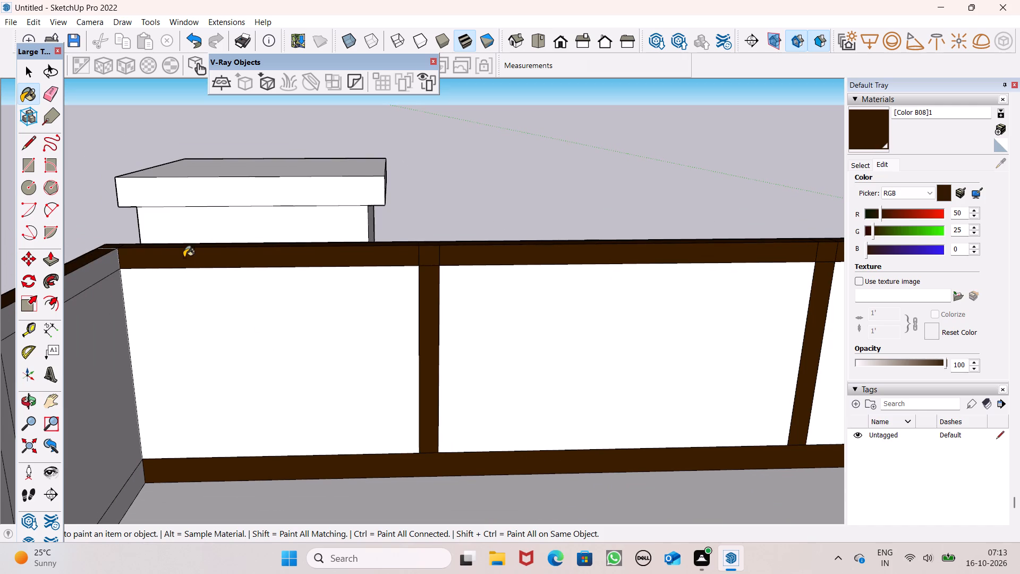
scroll(184, 257, "down", 1)
left_click(87, 286)
middle_click_drag(273, 337, 0, 289)
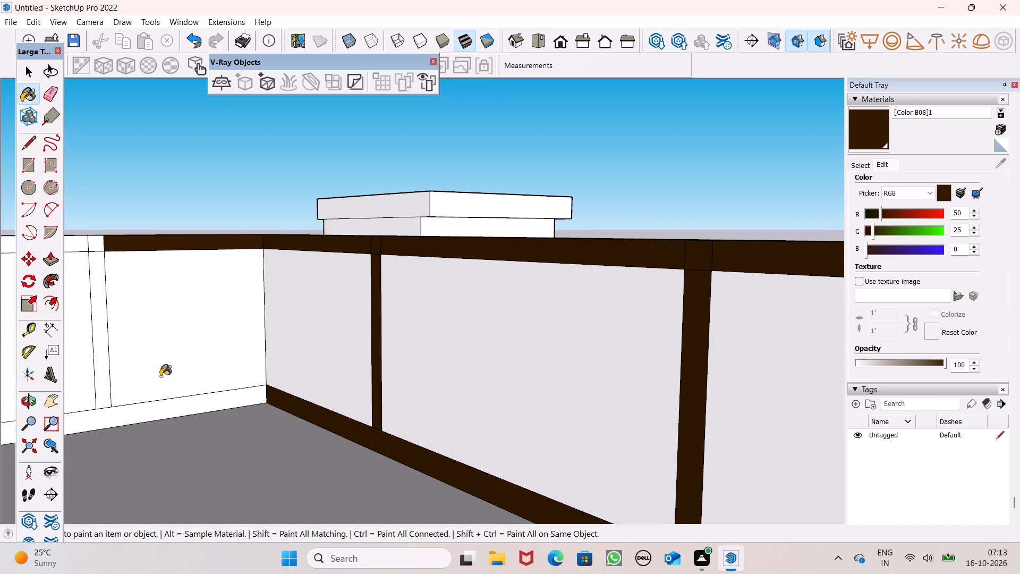
left_click(147, 418)
left_click(103, 354)
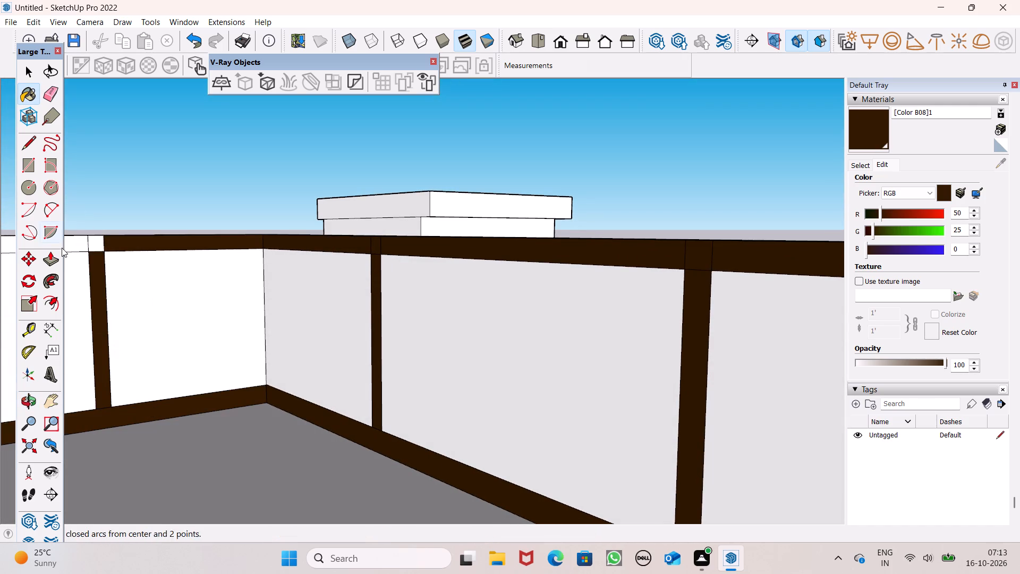
left_click(68, 246)
left_click(98, 246)
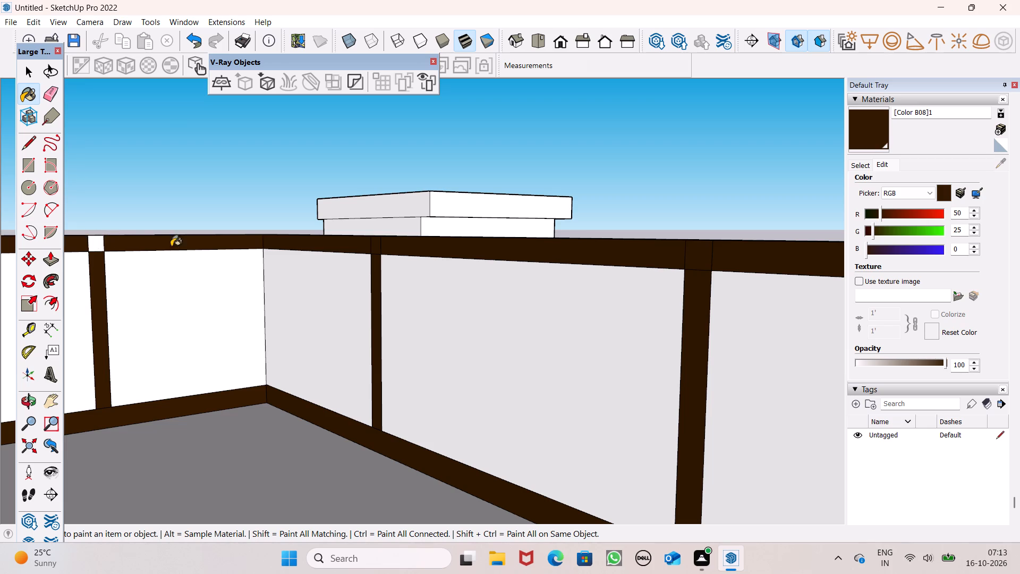
Draw a vertical line about 3' 7 3/4" long on each inner railing face beside the corner to outline the corner post.
left_click(28, 140)
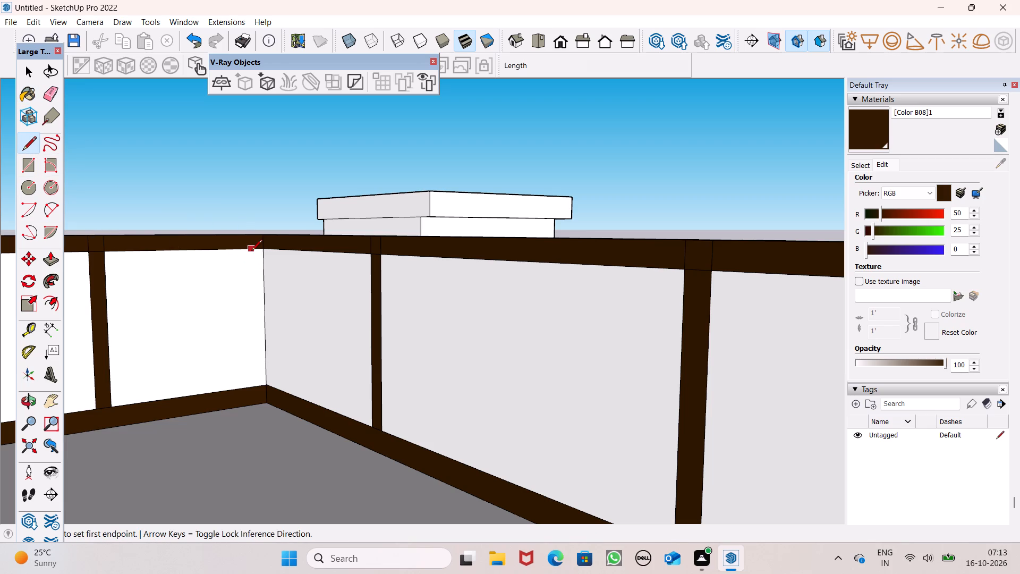
left_click(251, 249)
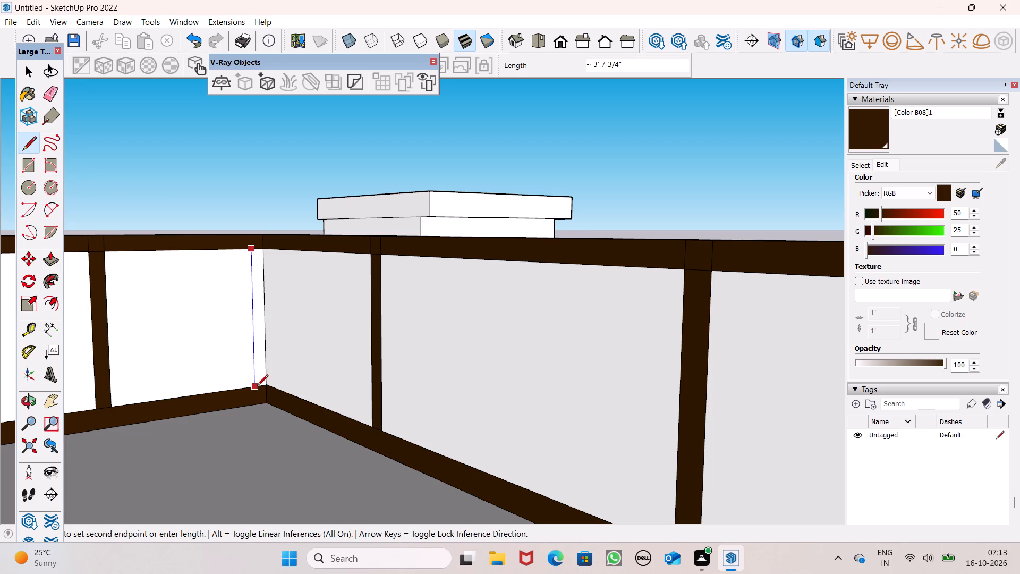
left_click(257, 386)
left_click(271, 251)
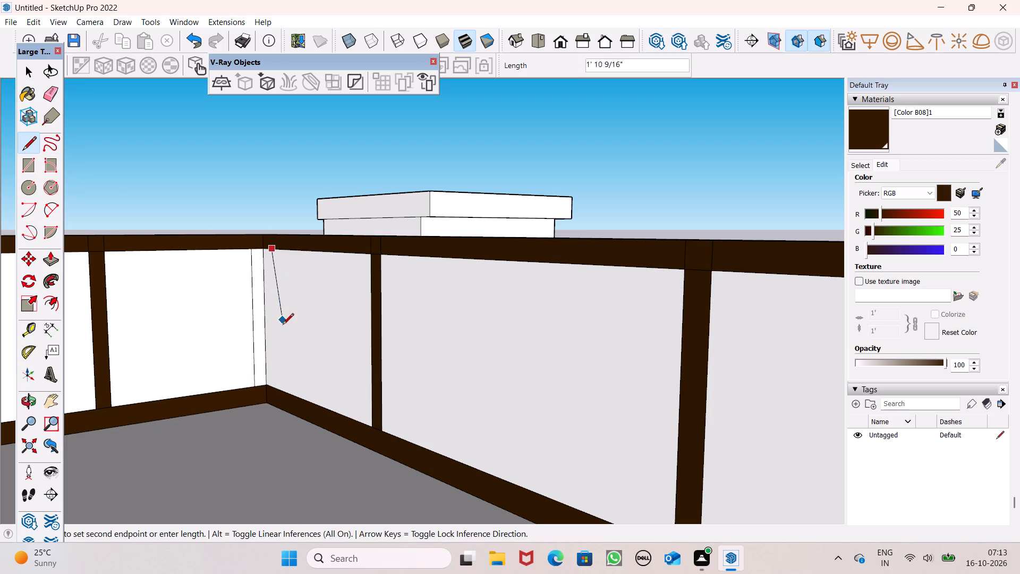
left_click(275, 384)
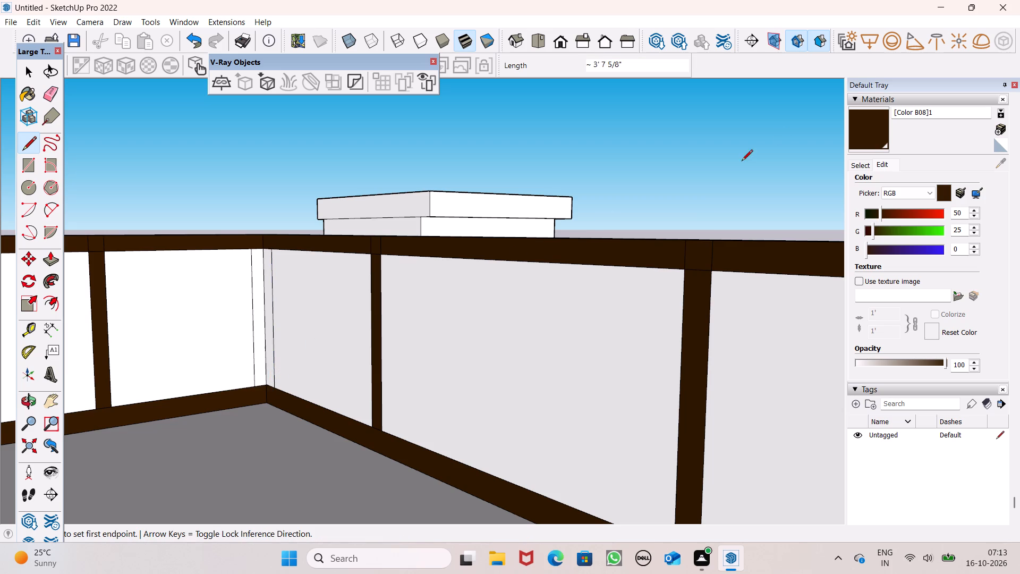
Paint both inner strips of the railing's corner post with [Color B08]1.
left_click(865, 120)
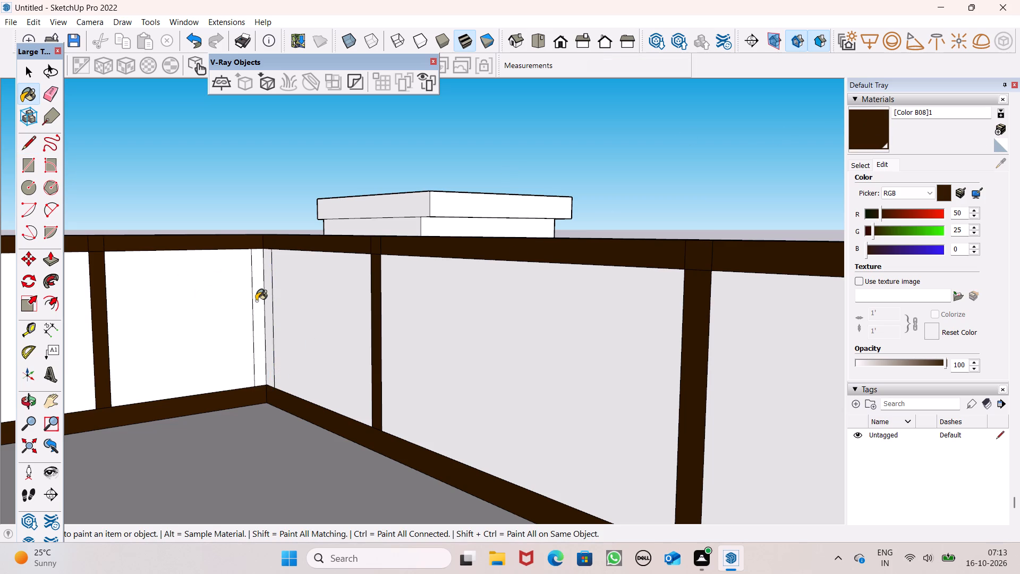
left_click(257, 300)
left_click(265, 291)
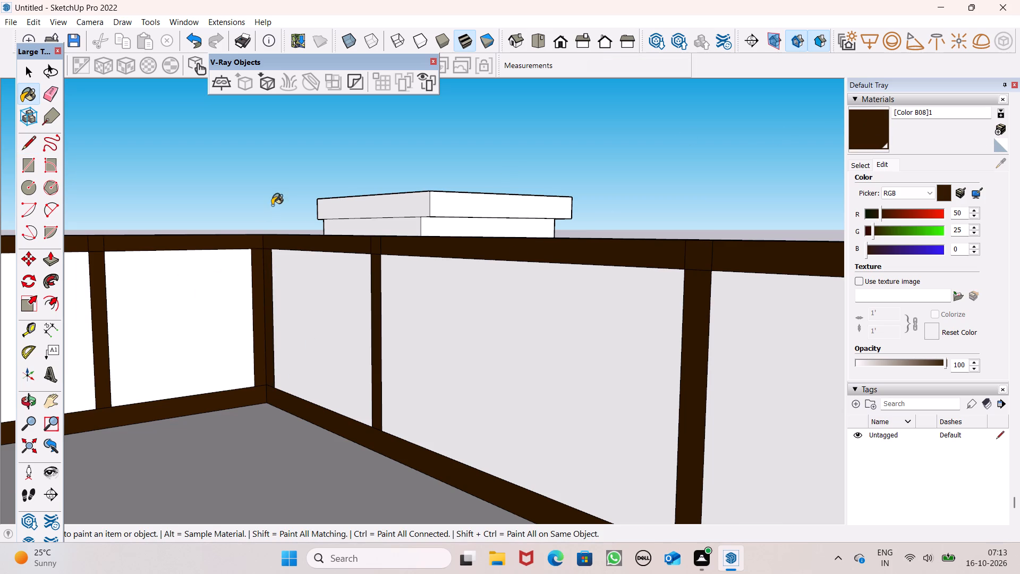
Paint the side railing's remaining inner top rail sections, two unpainted posts and their top joints with [Color B08]1.
scroll(272, 205, "down", 1)
middle_click_drag(283, 268, 78, 300)
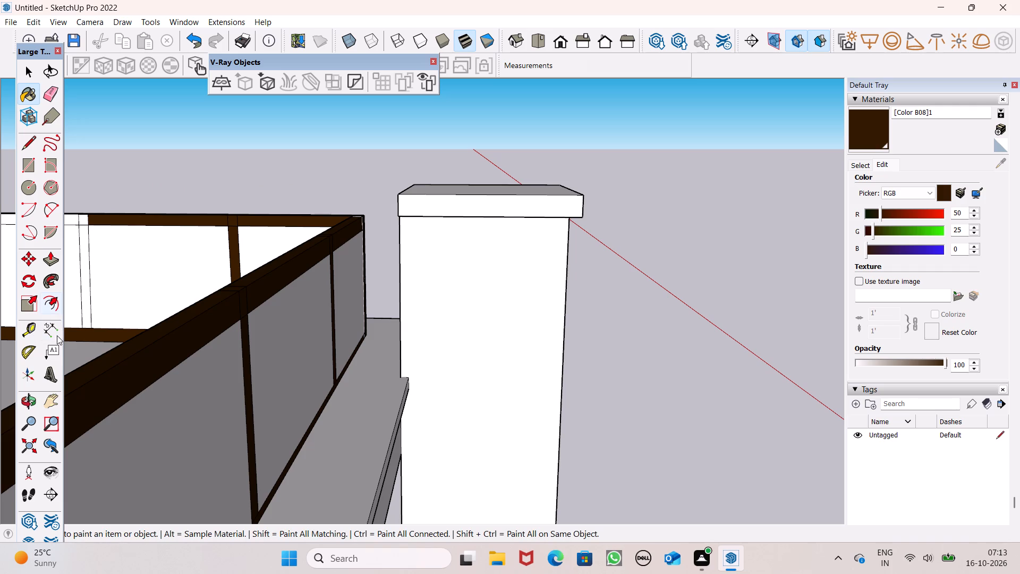
left_click(47, 468)
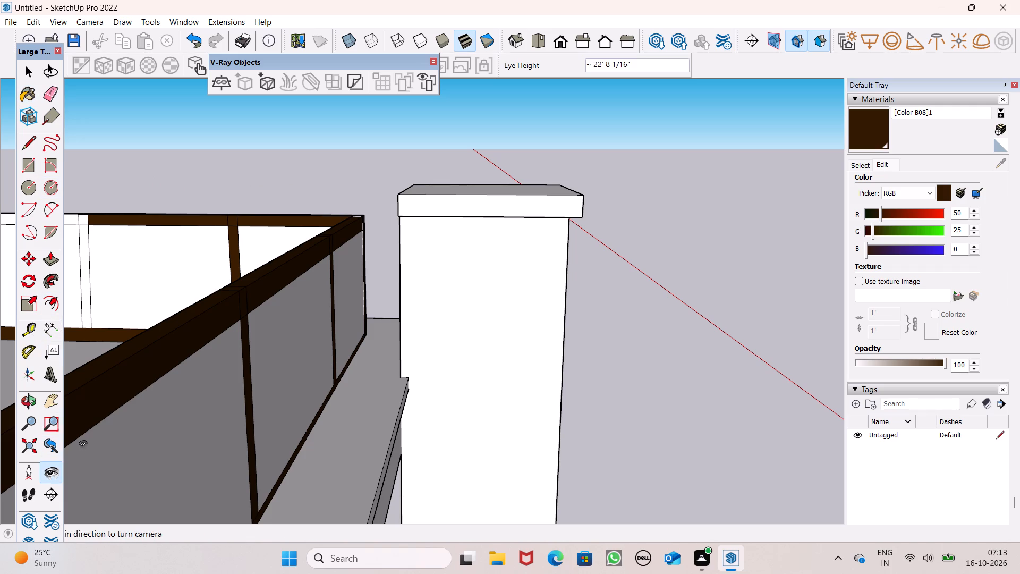
middle_click_drag(131, 403, 26, 389)
scroll(157, 231, "up", 7)
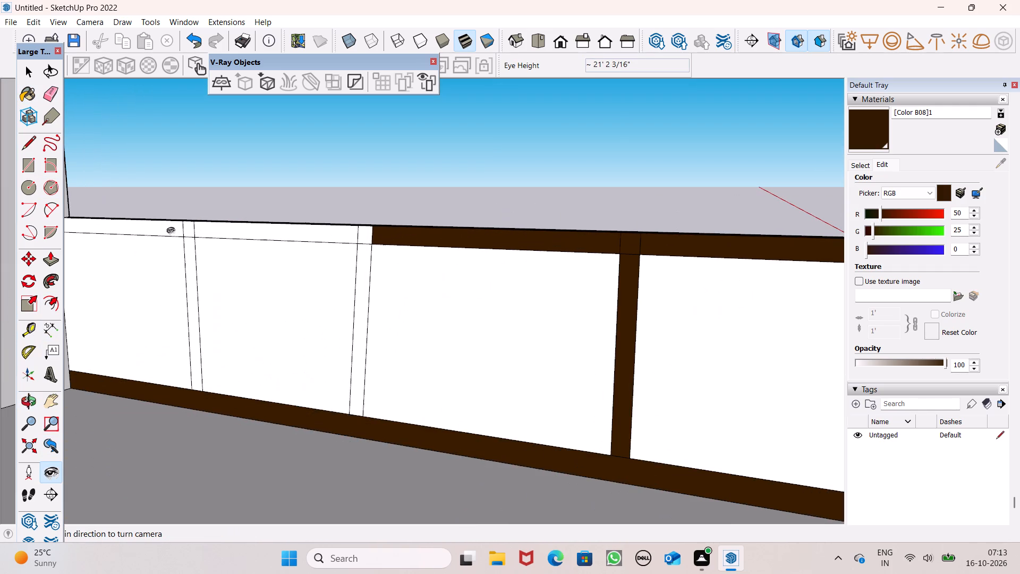
left_click(870, 144)
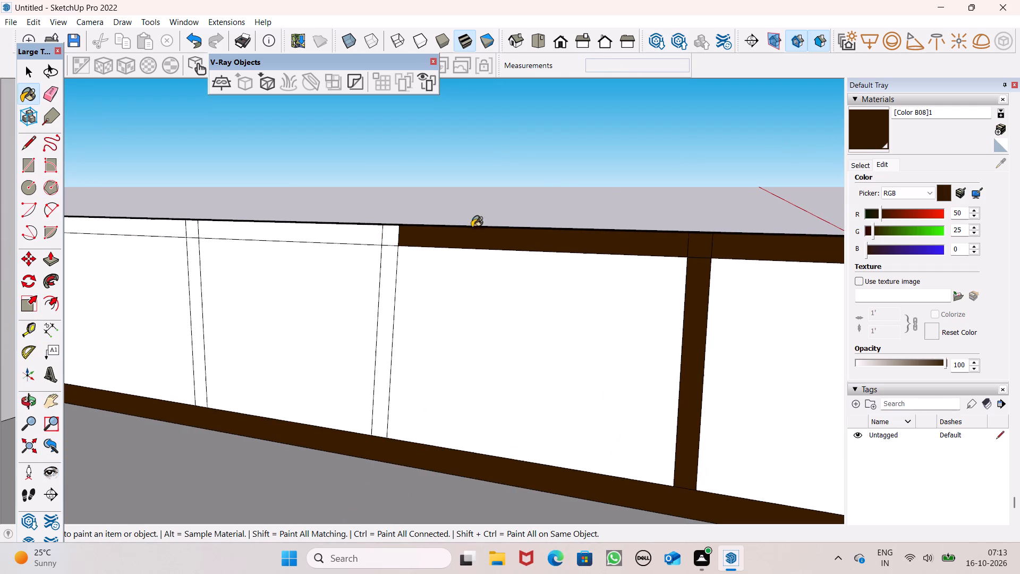
left_click(288, 229)
left_click(191, 233)
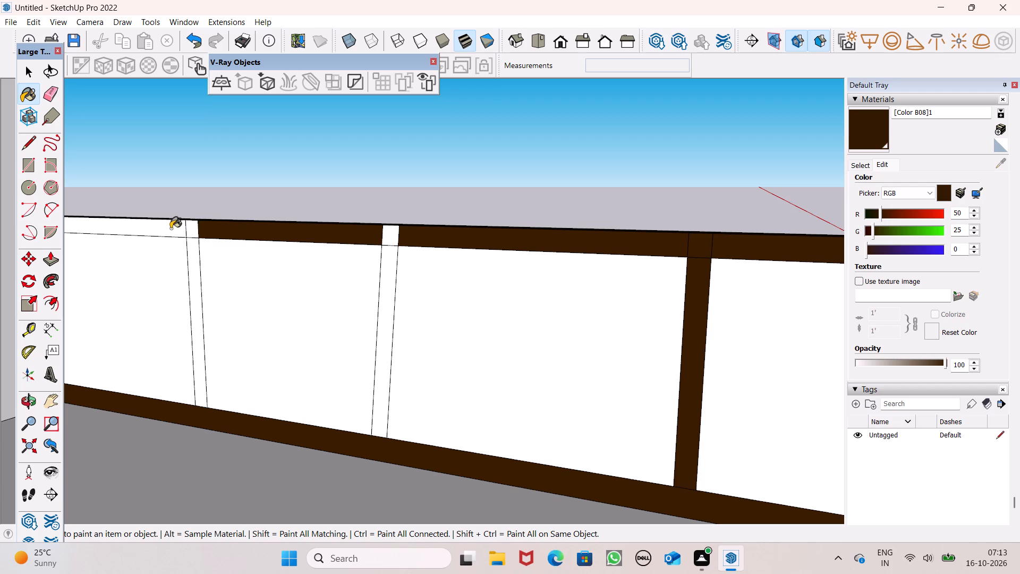
left_click(171, 227)
left_click(190, 265)
left_click(390, 240)
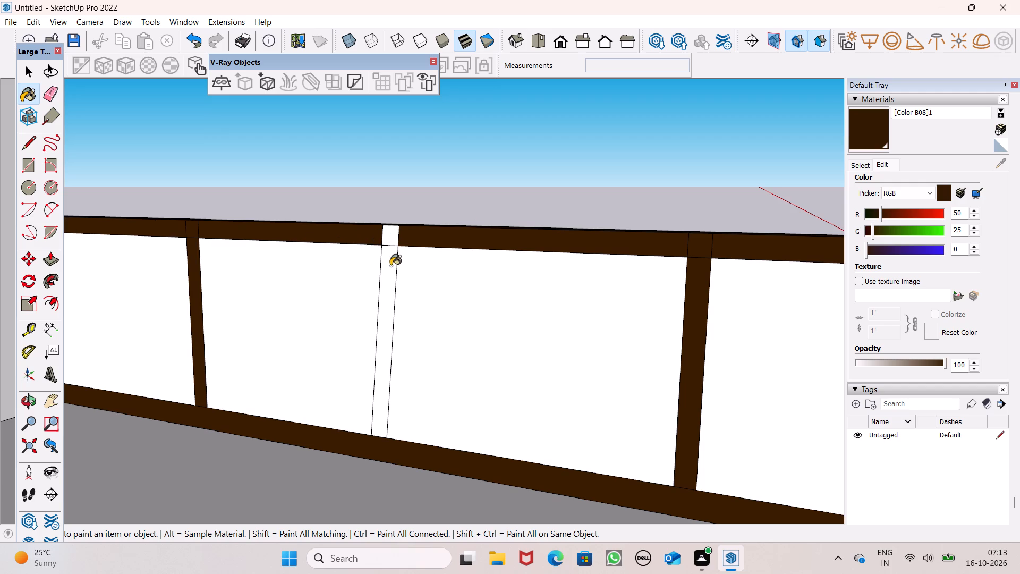
left_click(390, 274)
Examine the balcony railing from inside and outside, and the whole house from the front and side.
scroll(486, 207, "down", 3)
middle_click_drag(484, 262, 433, 293)
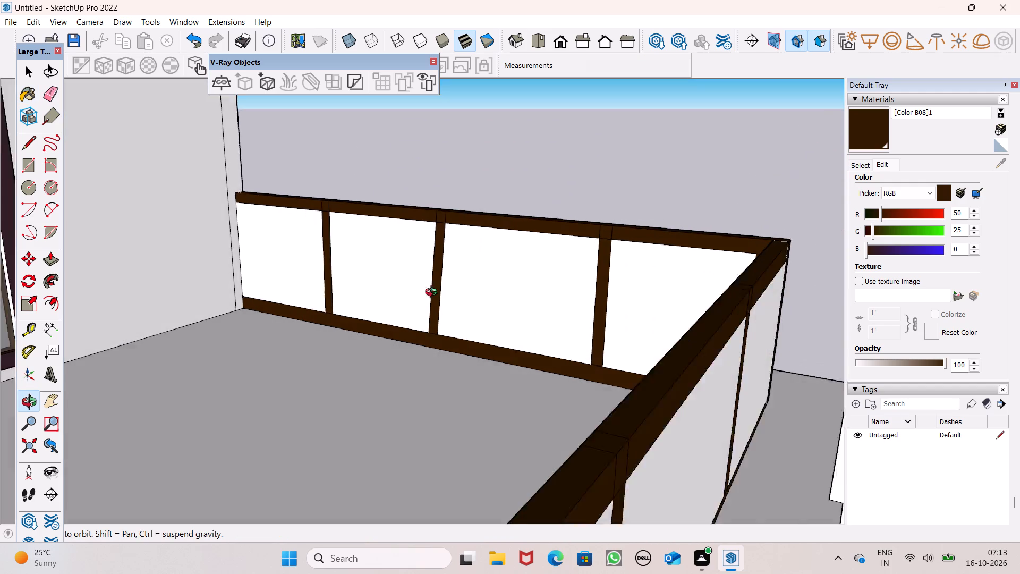
middle_click_drag(433, 293, 99, 276)
scroll(99, 279, "up", 1)
scroll(785, 221, "down", 3)
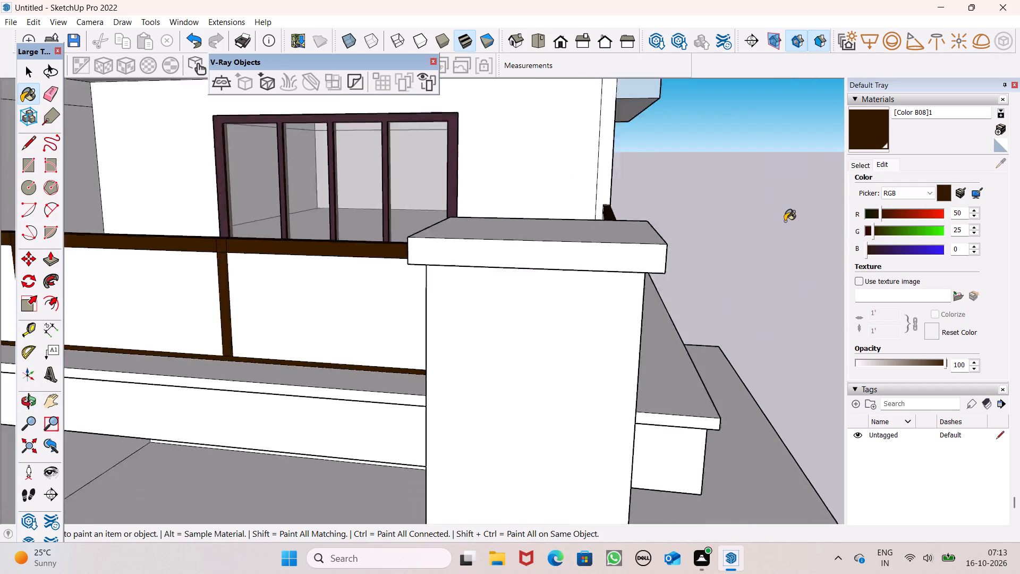
scroll(785, 221, "down", 2)
middle_click_drag(766, 243, 794, 184)
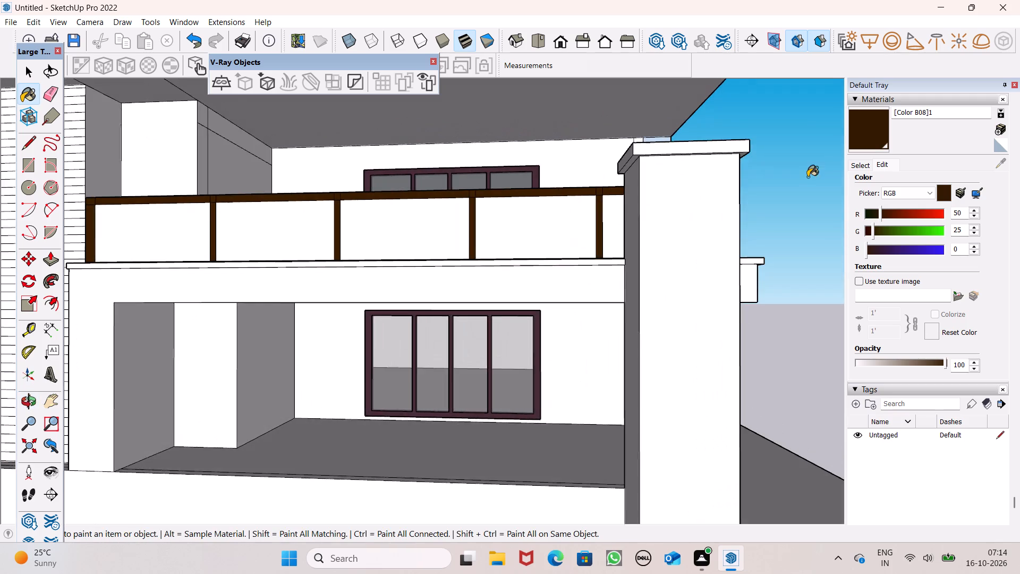
scroll(807, 176, "down", 1)
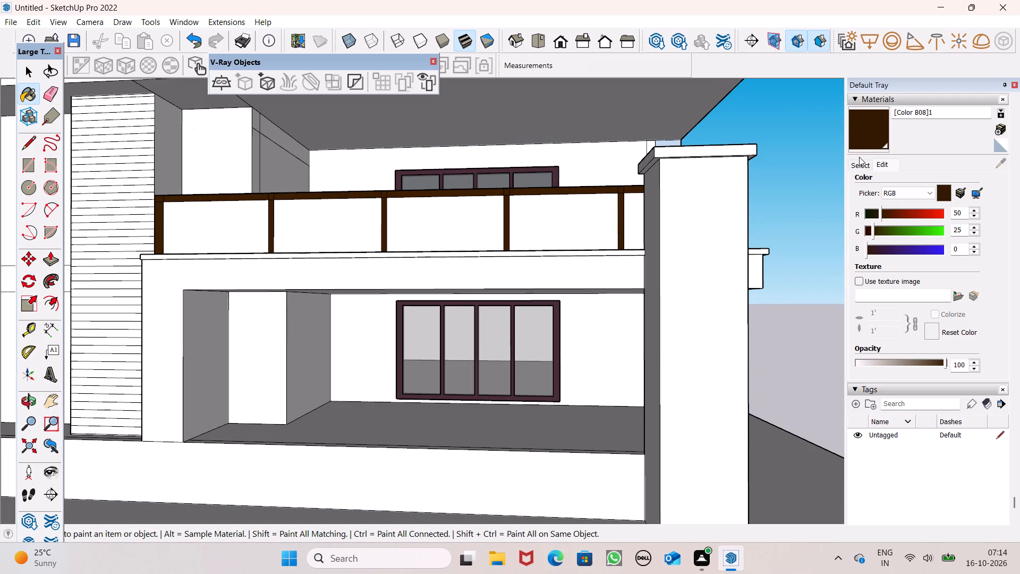
left_click(857, 164)
scroll(677, 246, "down", 5)
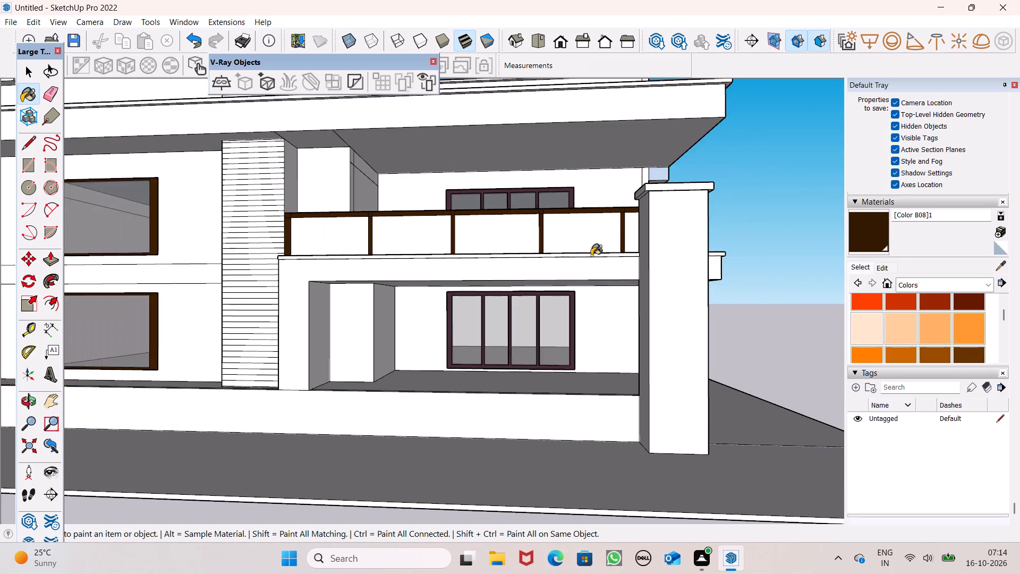
scroll(593, 258, "down", 8)
scroll(645, 257, "up", 1)
middle_click_drag(645, 257, 636, 334)
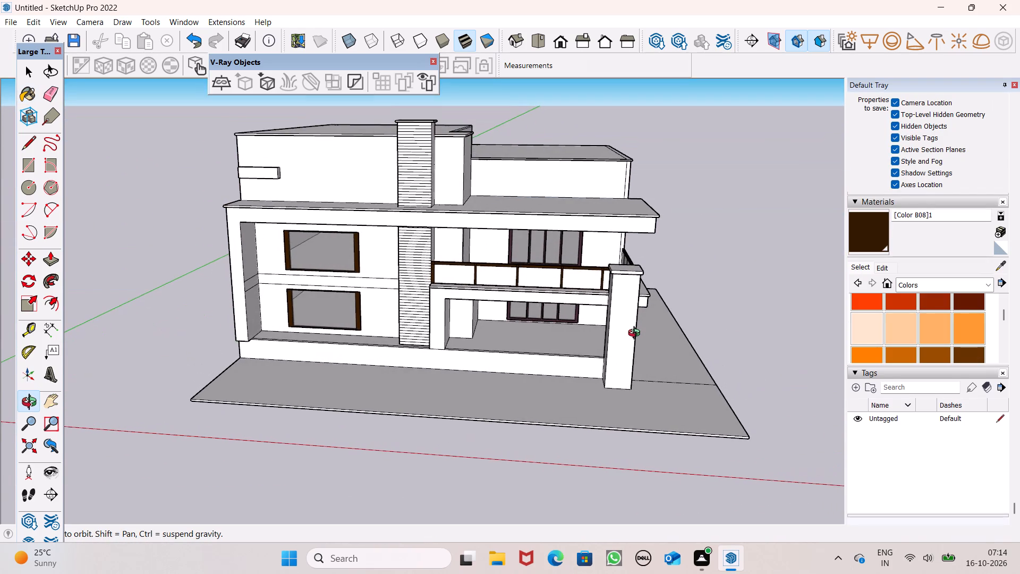
middle_click_drag(636, 334, 643, 353)
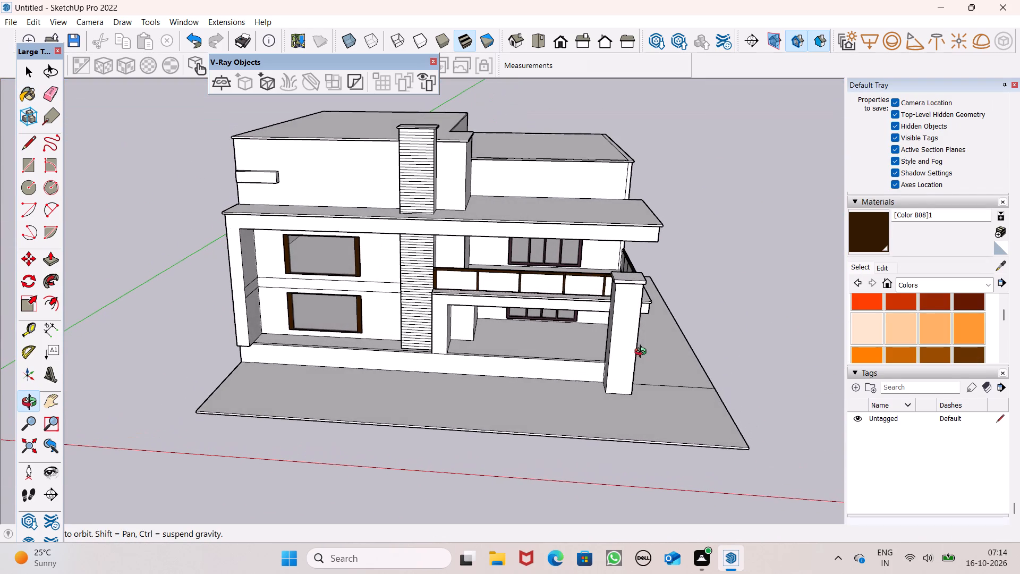
middle_click_drag(643, 353, 601, 273)
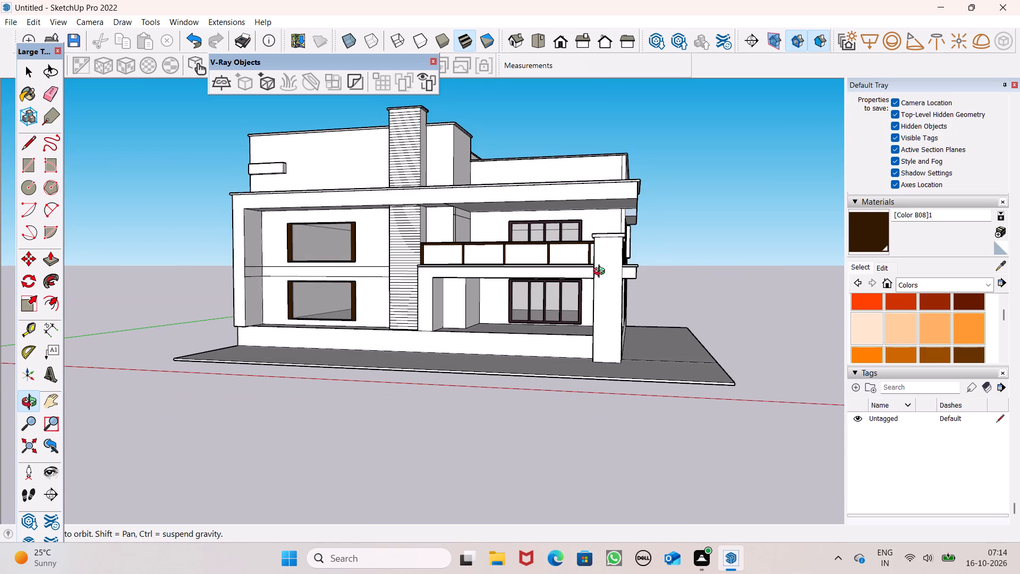
middle_click_drag(601, 273, 386, 357)
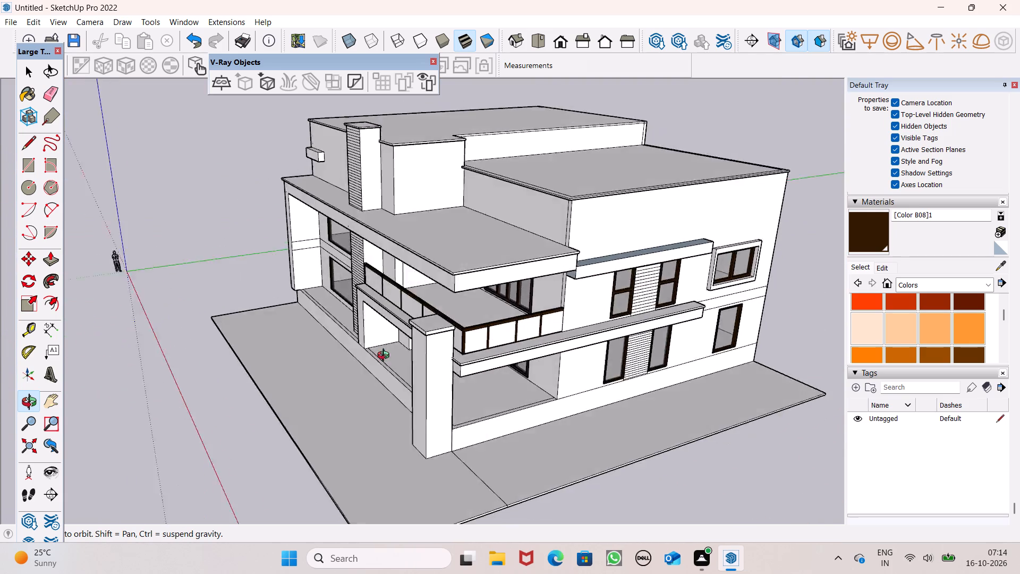
middle_click_drag(386, 357, 521, 307)
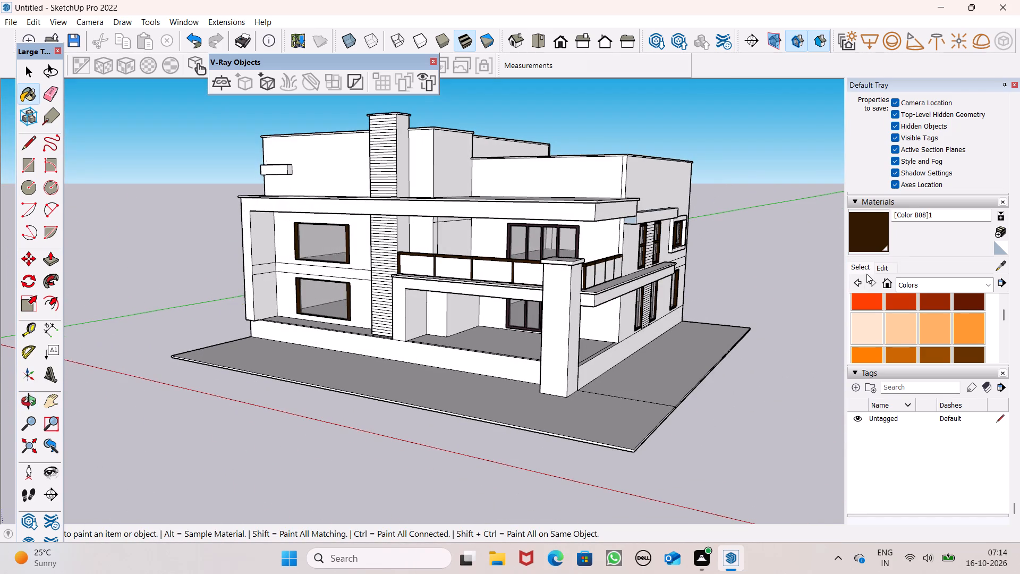
Paint the outer faces of the front railing's four visible panels with Translucent Glass Gray from the Glass and Mirrors materials.
left_click(938, 287)
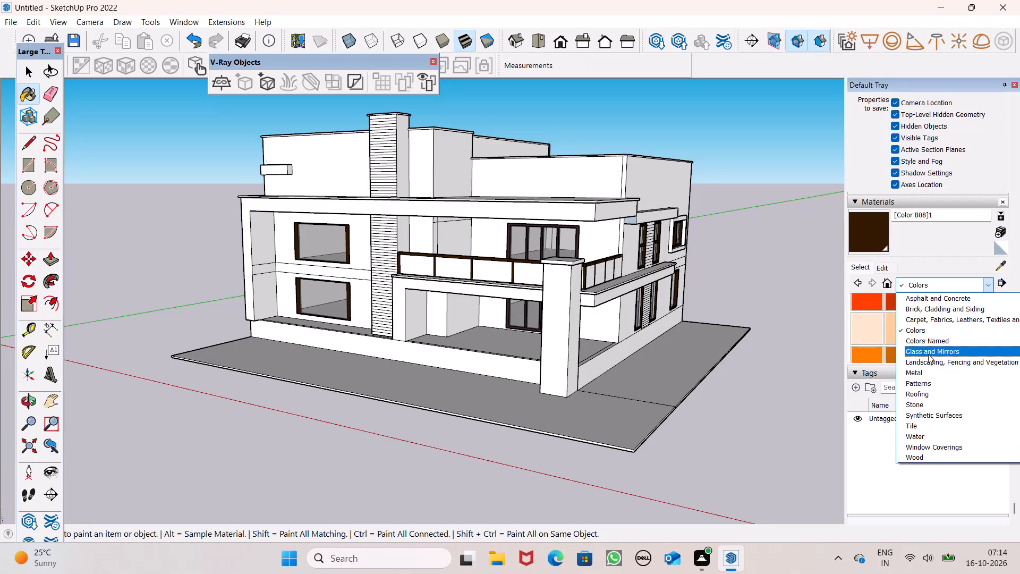
left_click(928, 353)
left_click(982, 360)
scroll(536, 285, "up", 5)
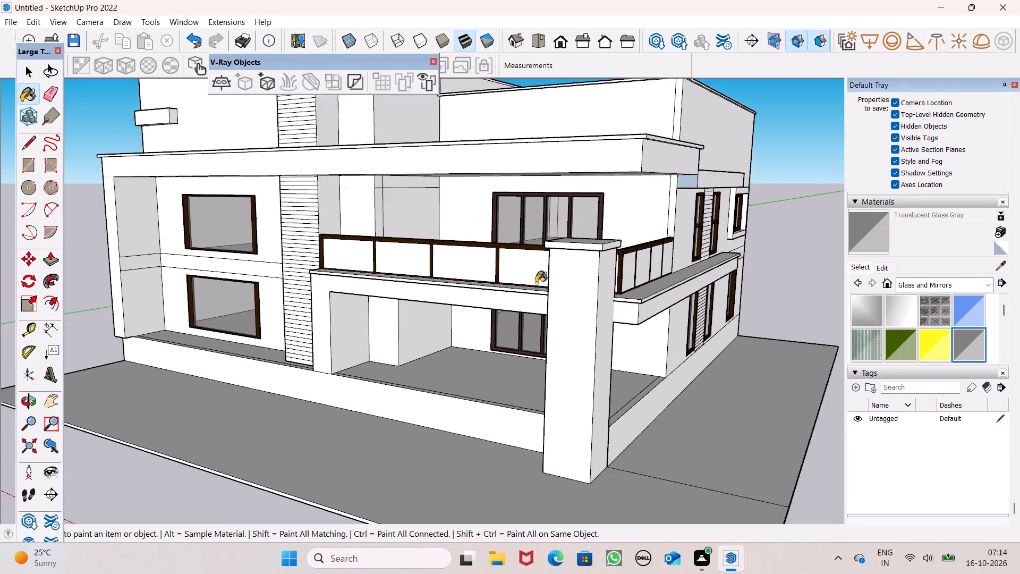
scroll(536, 283, "up", 2)
left_click(531, 272)
left_click(457, 262)
left_click(402, 258)
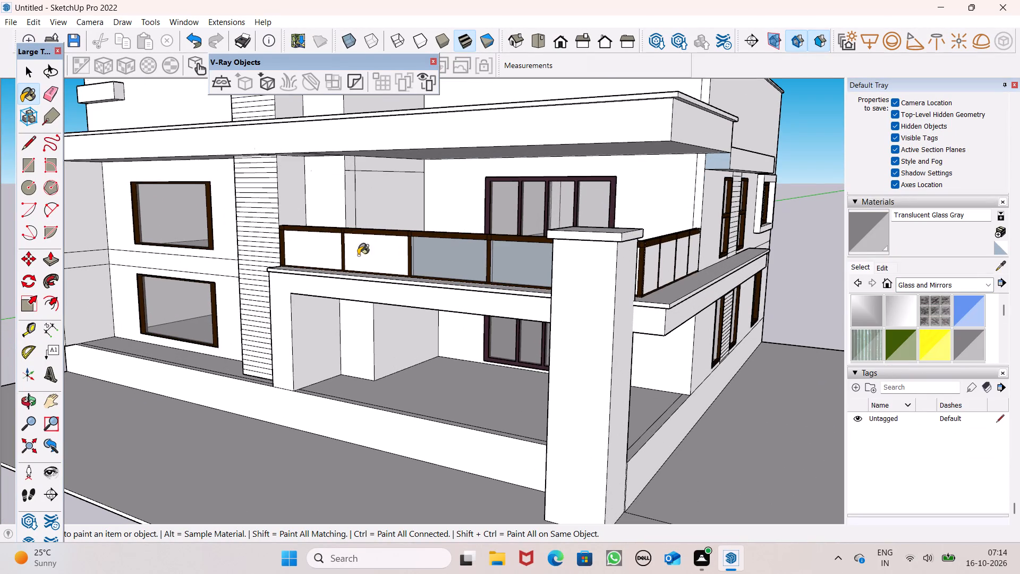
left_click(335, 251)
Paint the outer faces of the side railing's four panels with Translucent Glass Gray.
middle_click_drag(566, 331, 385, 339)
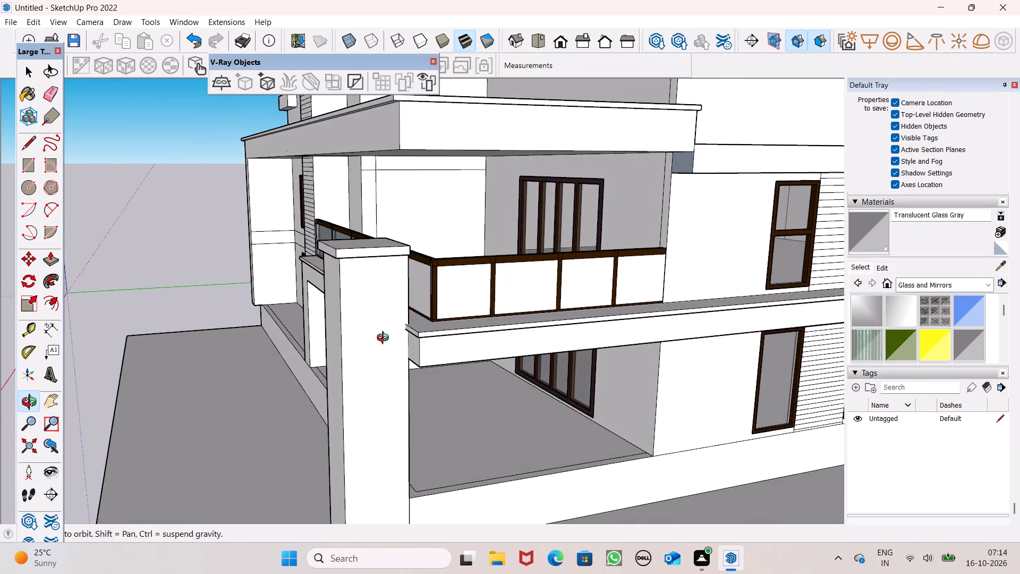
middle_click_drag(385, 339, 302, 327)
left_click(348, 281)
left_click_drag(406, 280, 412, 278)
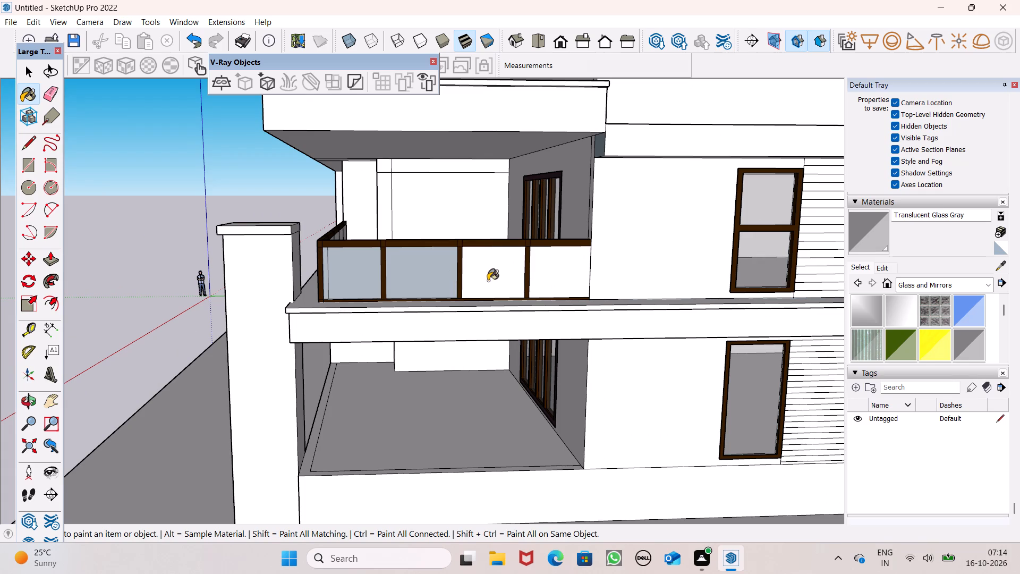
left_click(488, 281)
left_click(562, 278)
Paint the inner faces of the front railing's panels with Translucent Glass Gray, from the corner to the far end.
middle_click_drag(556, 284, 404, 389)
scroll(346, 332, "up", 6)
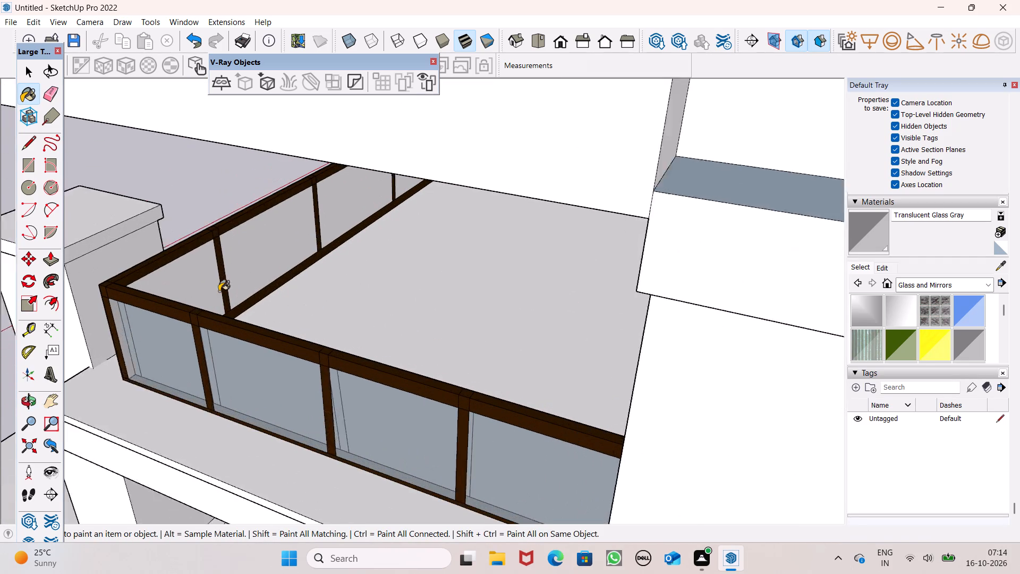
scroll(219, 291, "up", 1)
left_click(185, 276)
left_click(287, 241)
left_click(384, 191)
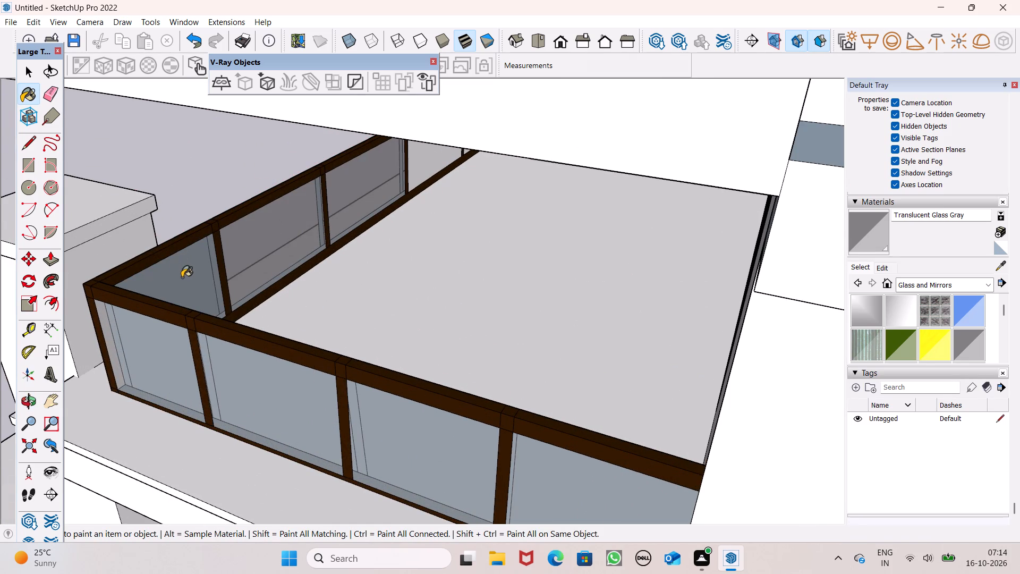
left_click(182, 277)
middle_click_drag(262, 293, 171, 248)
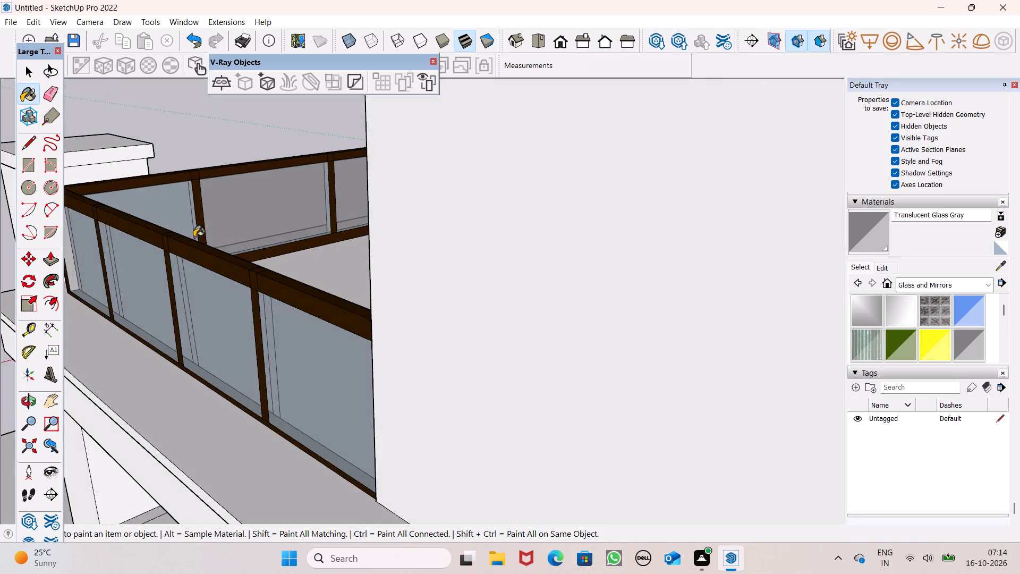
scroll(212, 231, "up", 7)
left_click(647, 151)
left_click(737, 116)
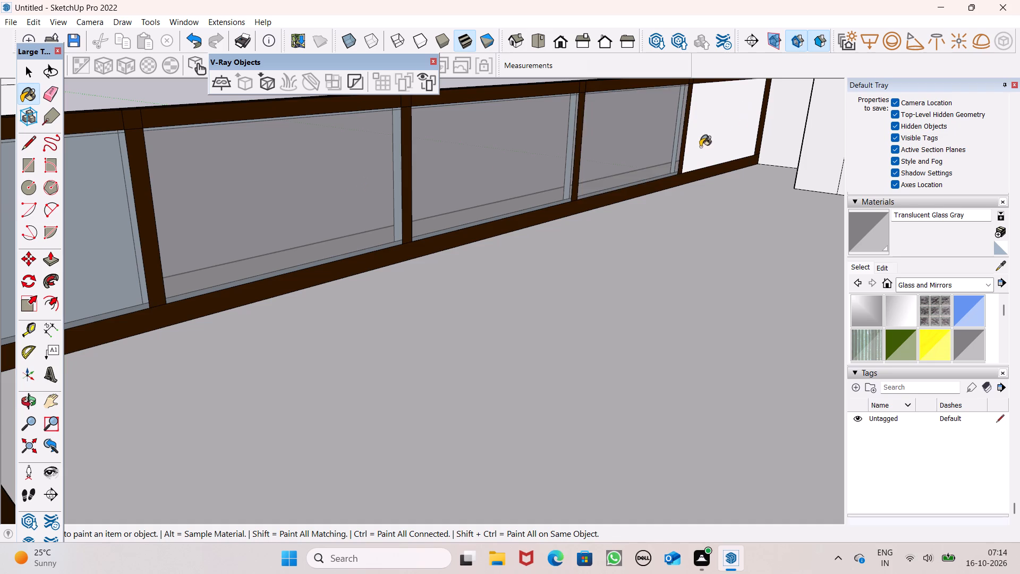
Paint the inner faces of the side railing's four panels and the outer face of the front railing's corner panel with Translucent Glass Gray.
scroll(698, 185, "down", 4)
middle_click_drag(698, 245, 380, 237)
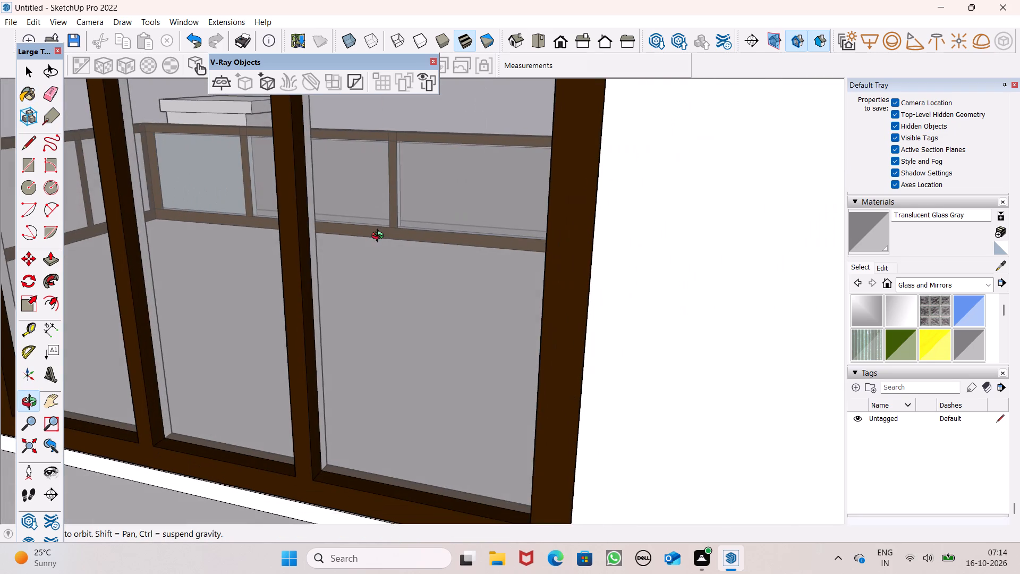
middle_click_drag(380, 237, 523, 220)
scroll(517, 286, "down", 6)
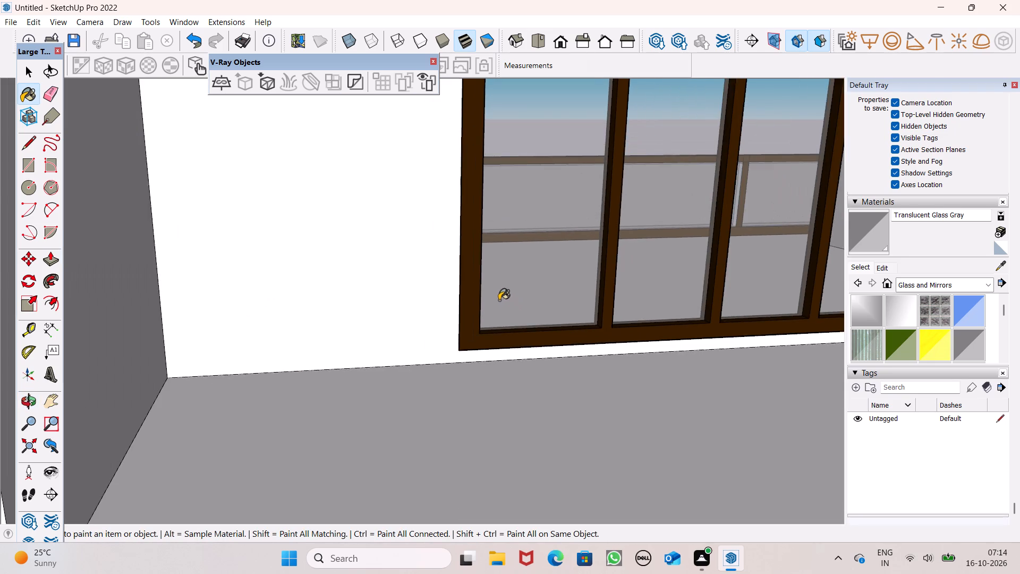
scroll(499, 299, "down", 5)
middle_click_drag(515, 333, 0, 392)
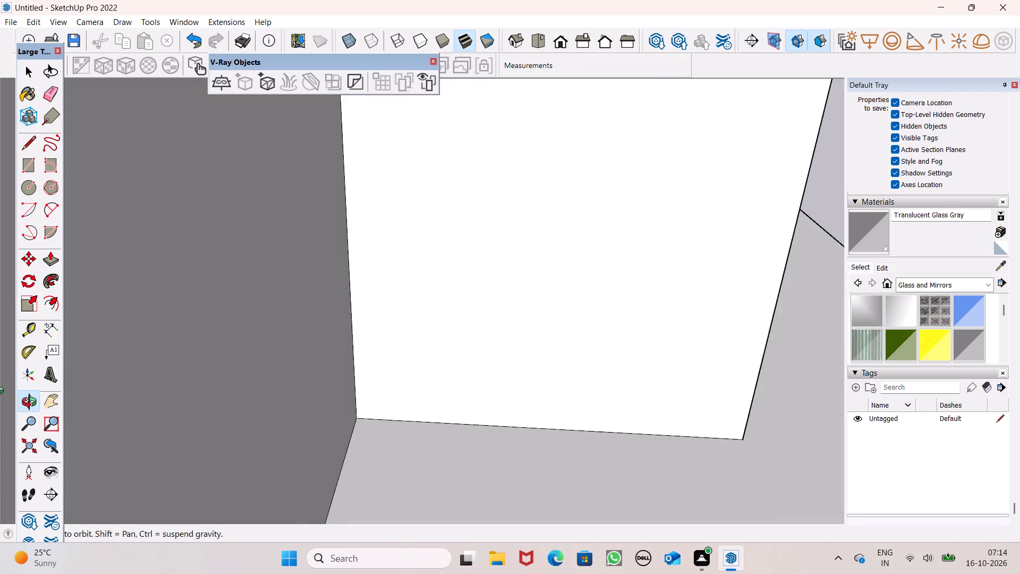
middle_click_drag(0, 392, 828, 361)
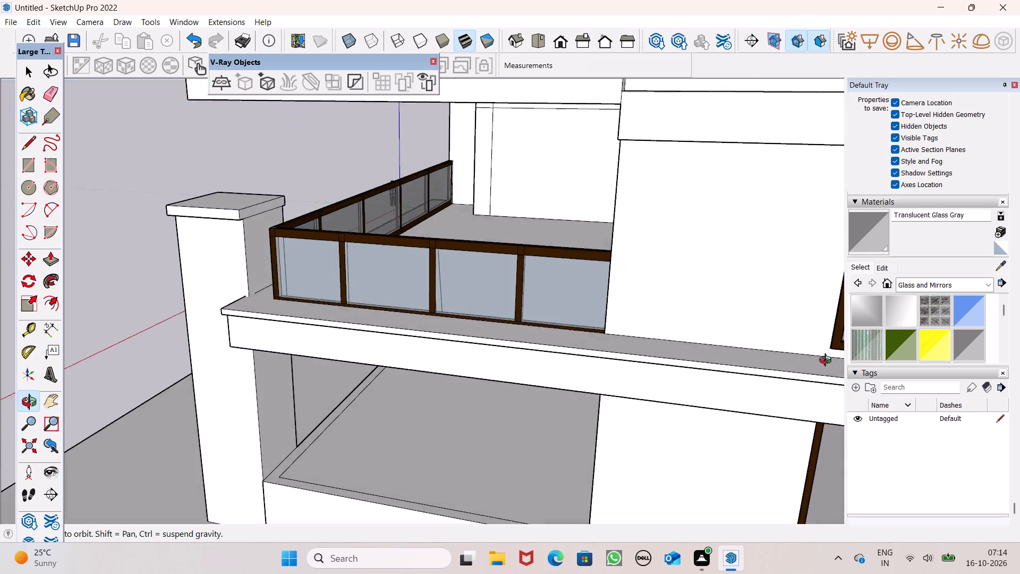
middle_click_drag(828, 361, 1019, 336)
middle_click_drag(852, 322, 1019, 355)
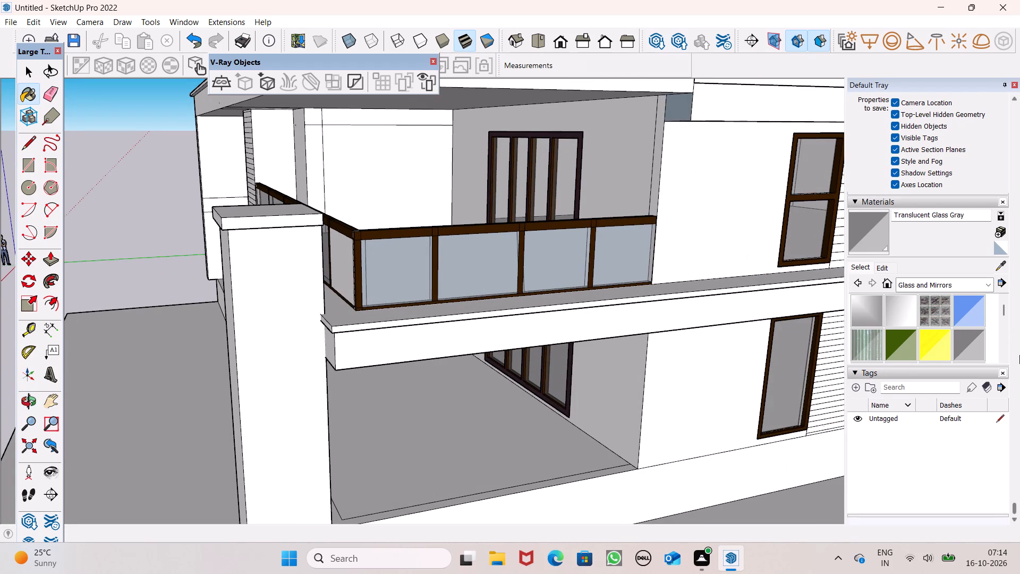
middle_click_drag(1019, 355, 1019, 356)
middle_click_drag(352, 354, 839, 418)
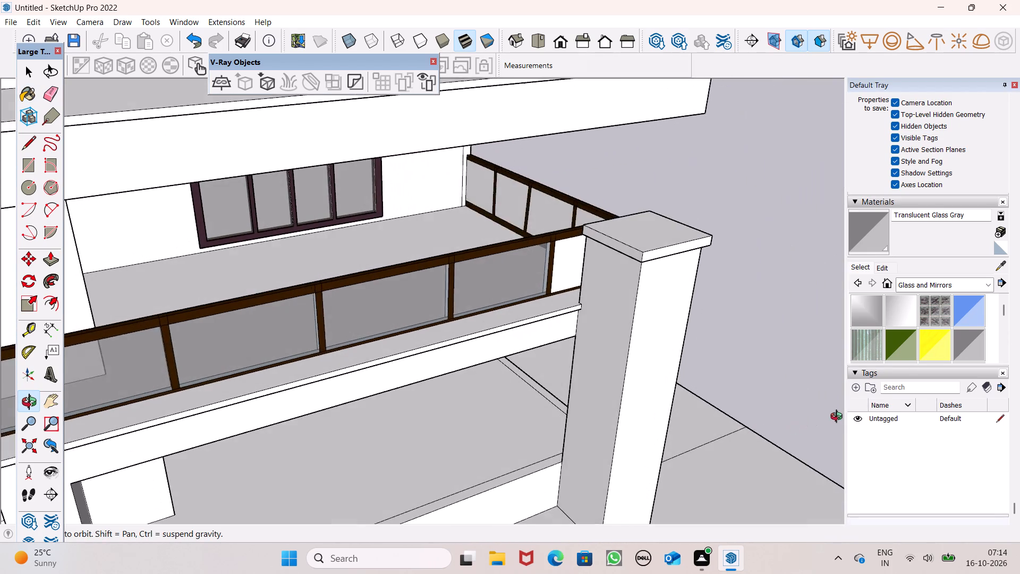
middle_click_drag(839, 418, 835, 412)
middle_click_drag(650, 412, 911, 428)
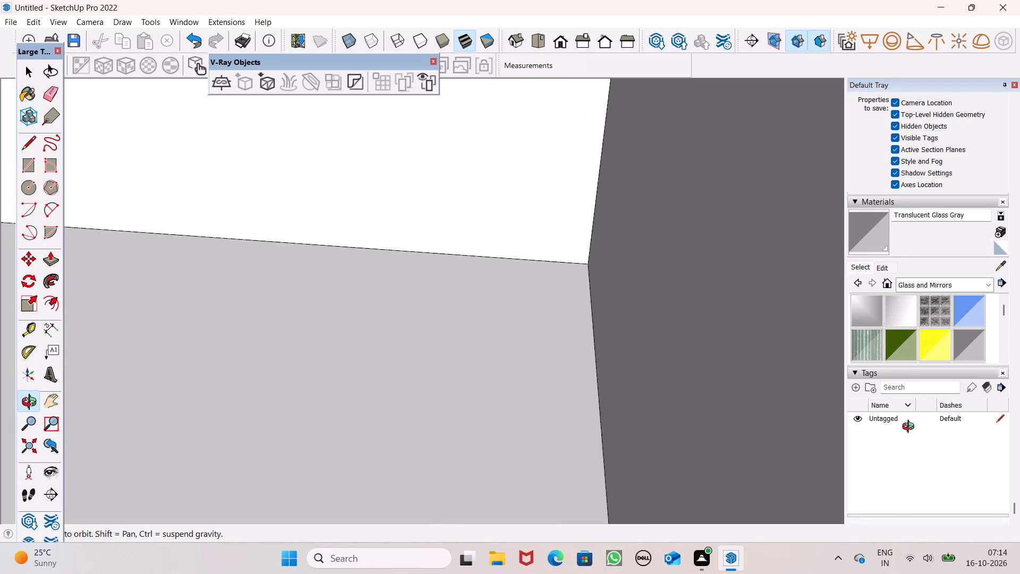
middle_click_drag(911, 428, 813, 381)
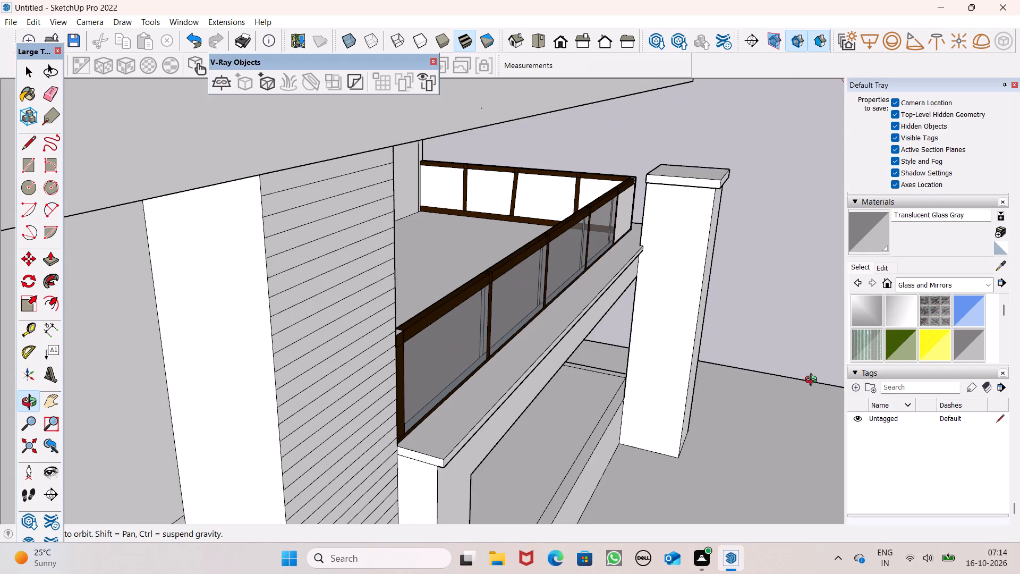
middle_click_drag(813, 381, 810, 387)
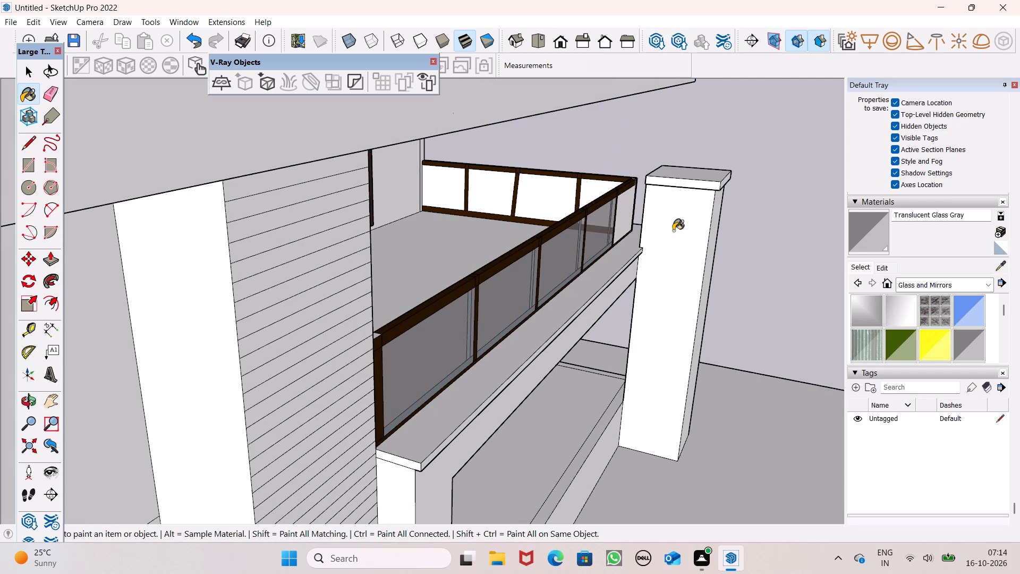
scroll(502, 180, "up", 3)
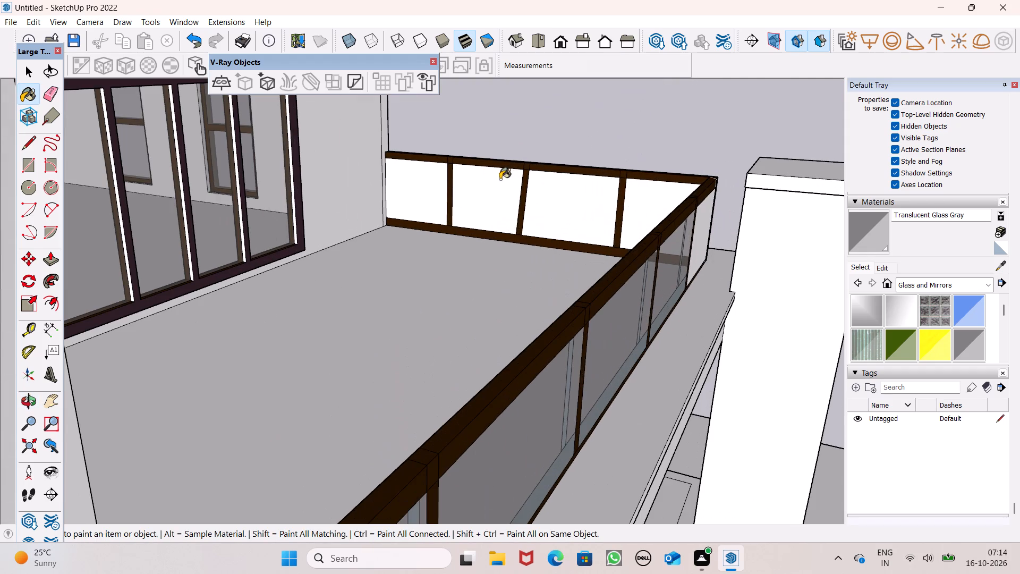
scroll(500, 179, "up", 1)
left_click(416, 181)
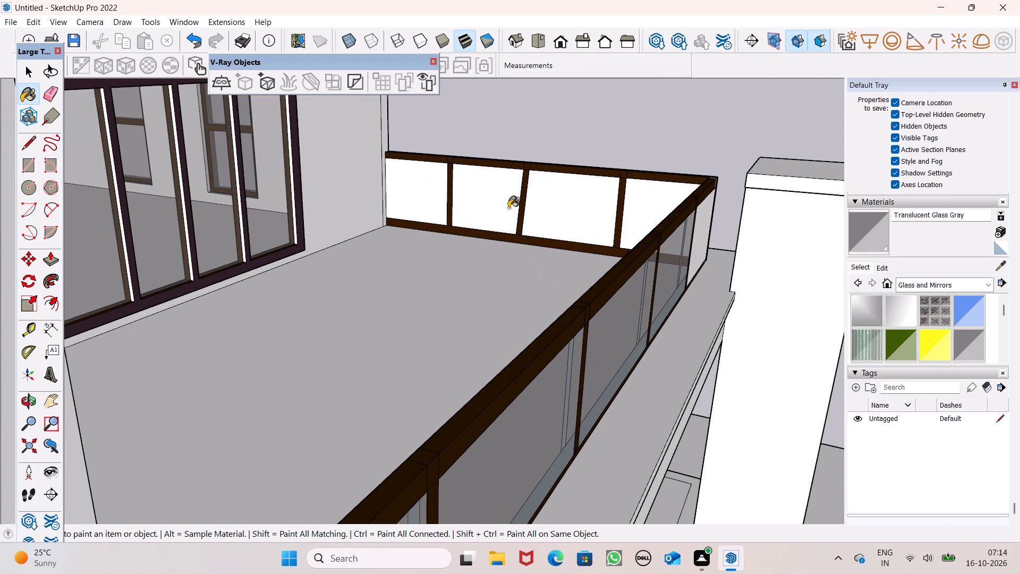
left_click(501, 204)
left_click_drag(600, 199, 590, 202)
left_click(663, 202)
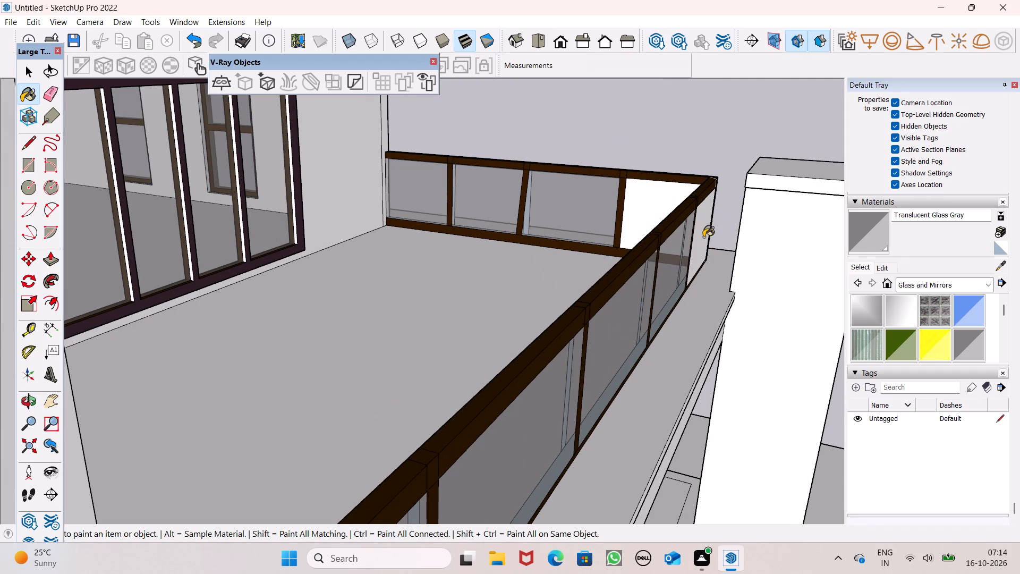
left_click(703, 237)
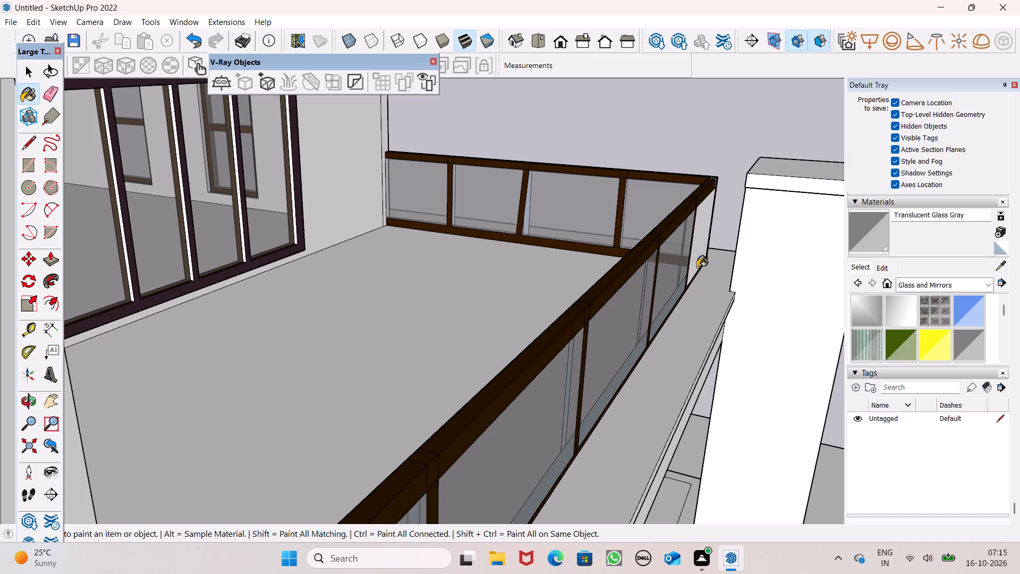
Examine the glazed balcony railing from the front, the side and above the corner.
middle_click_drag(617, 249, 669, 271)
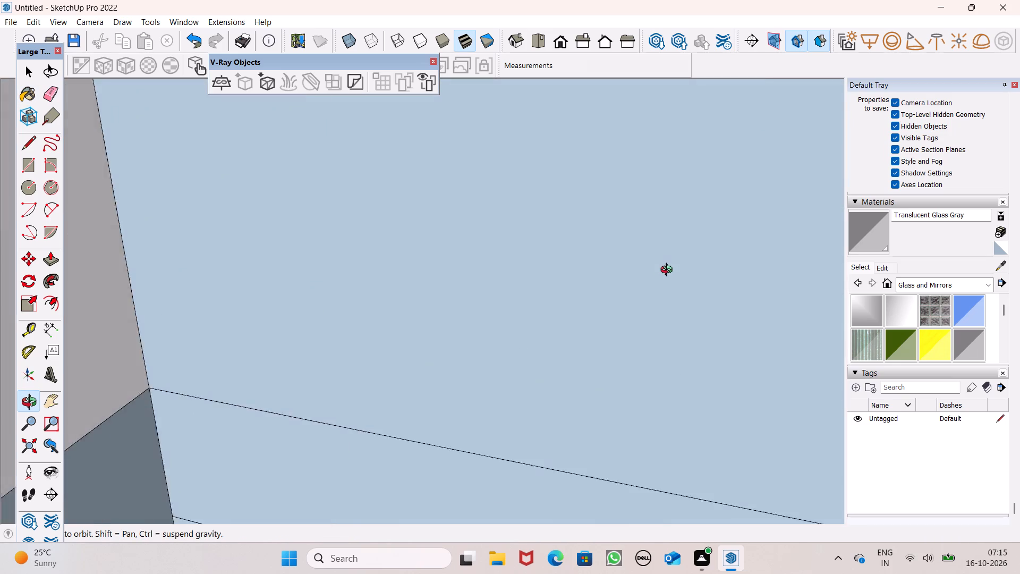
middle_click_drag(669, 271, 628, 290)
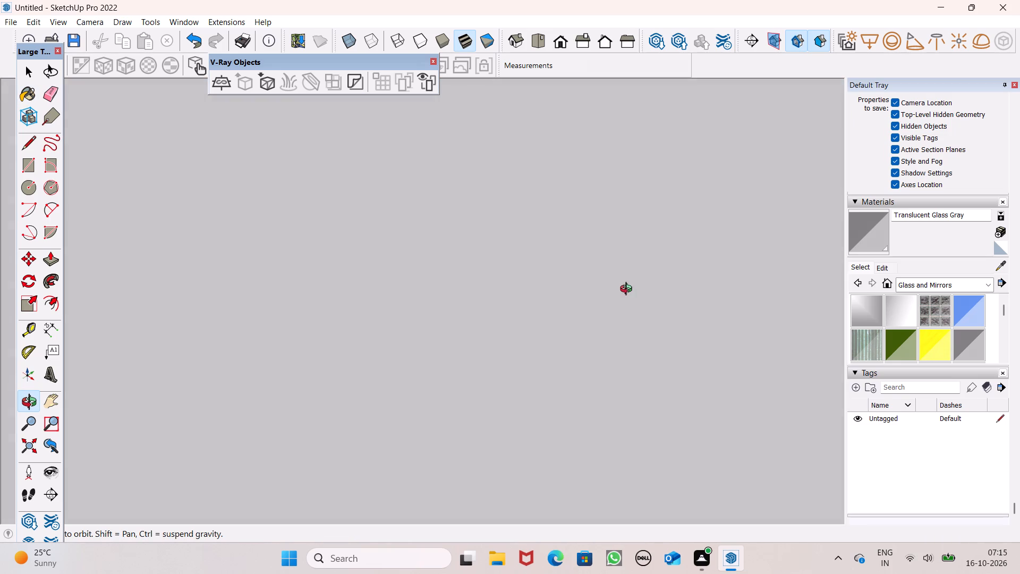
middle_click_drag(628, 290, 588, 298)
scroll(560, 205, "up", 1)
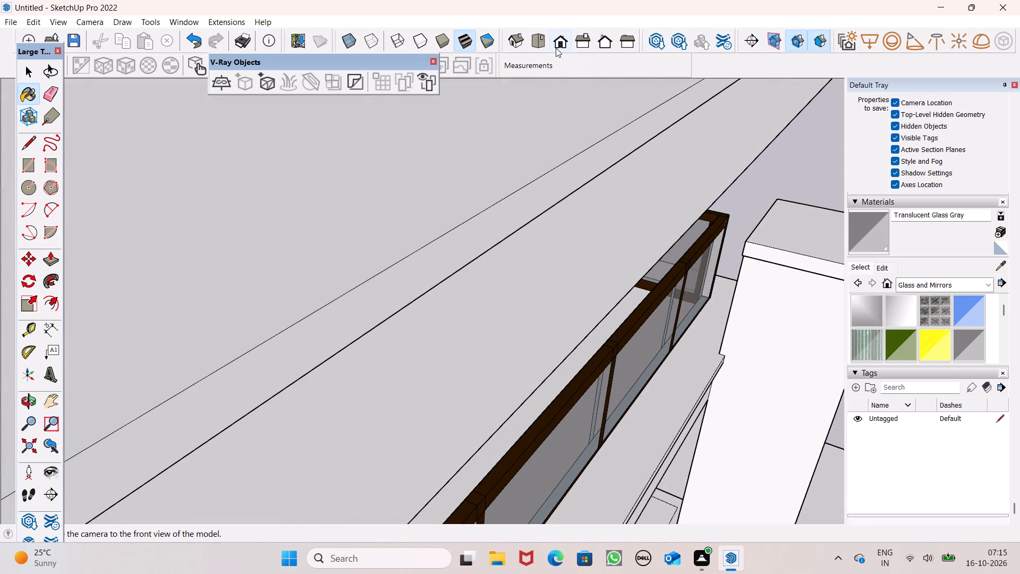
left_click(556, 46)
scroll(603, 198, "down", 8)
middle_click_drag(641, 270, 639, 274)
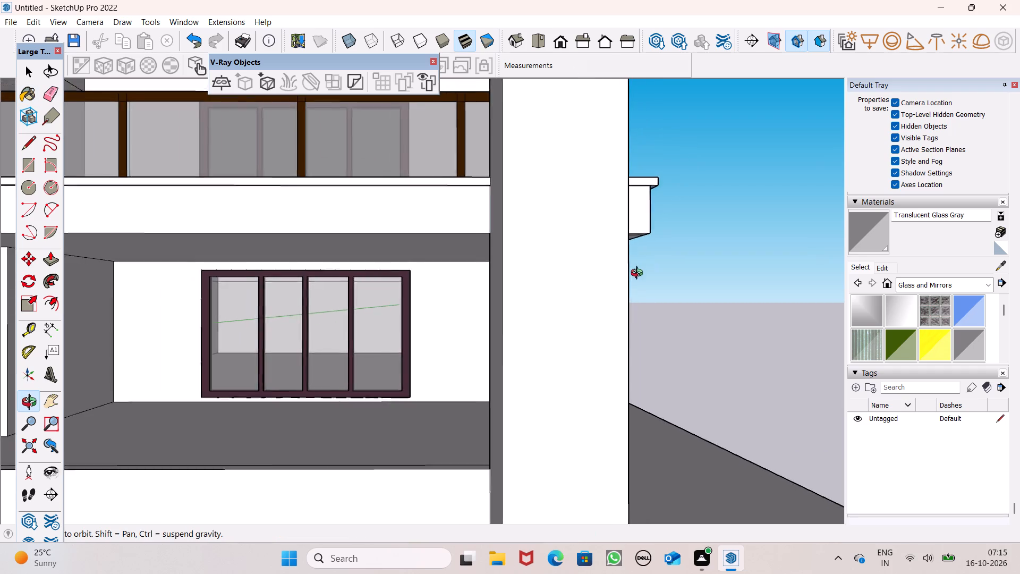
middle_click_drag(639, 274, 466, 337)
scroll(416, 258, "down", 2)
middle_click_drag(349, 298, 359, 337)
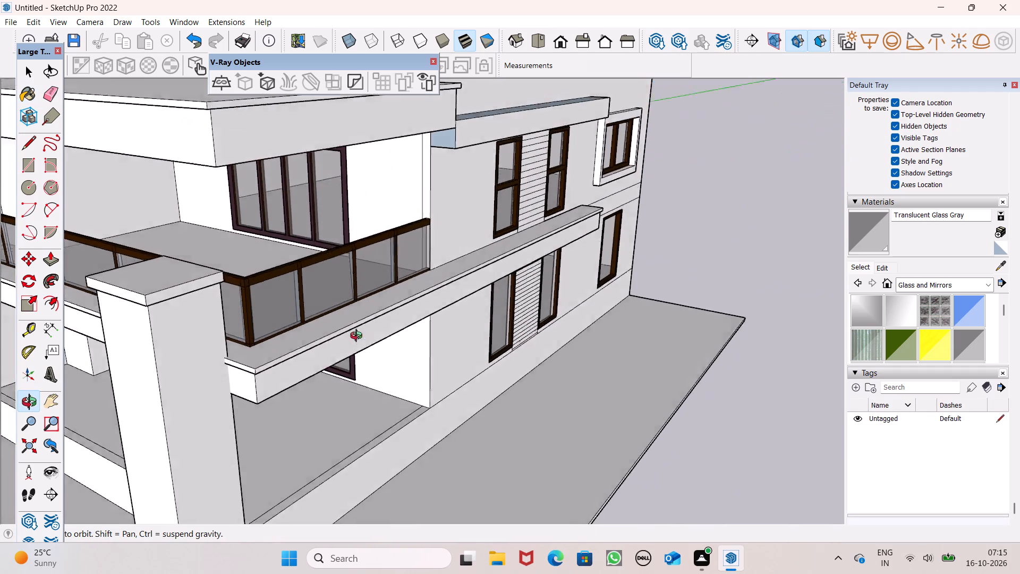
middle_click_drag(359, 337, 660, 354)
scroll(600, 315, "up", 6)
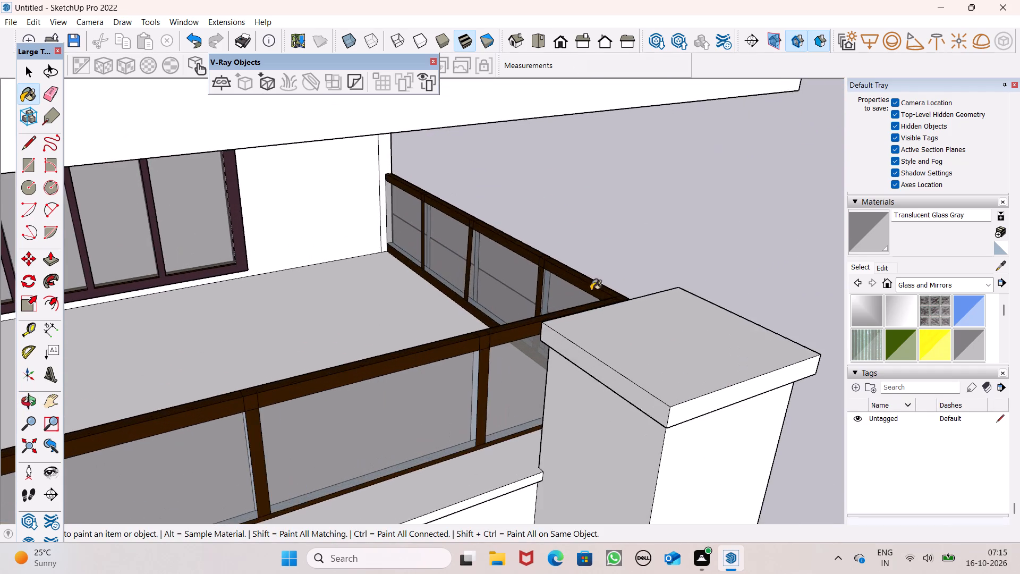
scroll(555, 298, "up", 6)
middle_click_drag(597, 310, 467, 351)
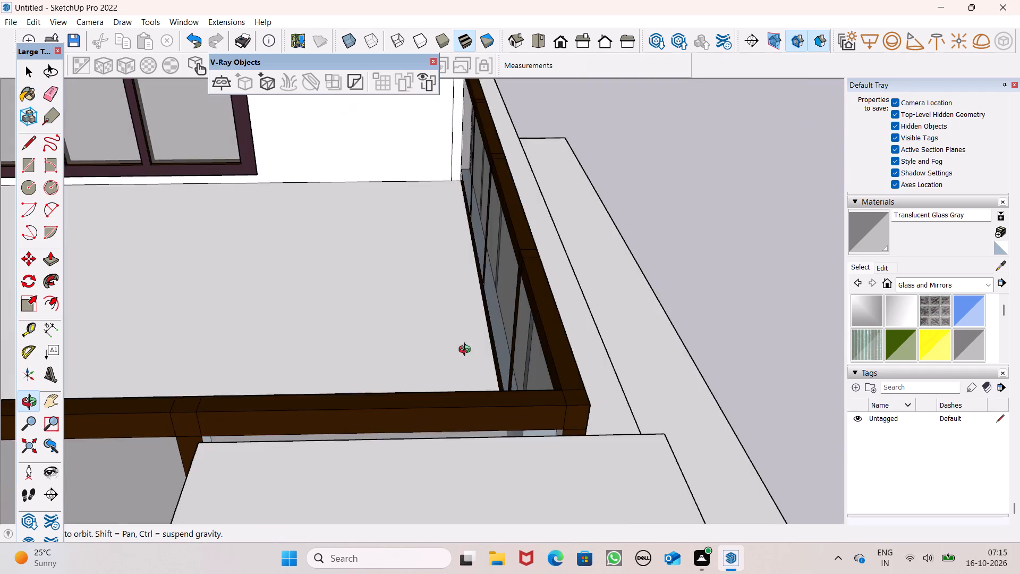
middle_click_drag(467, 351, 128, 261)
middle_click(128, 261)
scroll(144, 231, "up", 1)
scroll(270, 201, "down", 6)
middle_click_drag(274, 237, 556, 210)
scroll(566, 201, "down", 2)
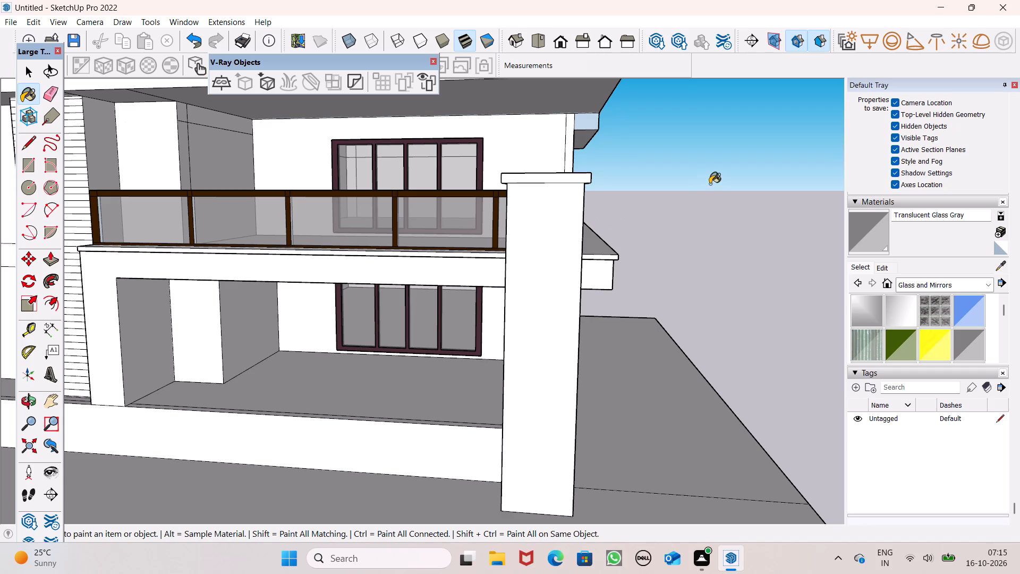
key("space")
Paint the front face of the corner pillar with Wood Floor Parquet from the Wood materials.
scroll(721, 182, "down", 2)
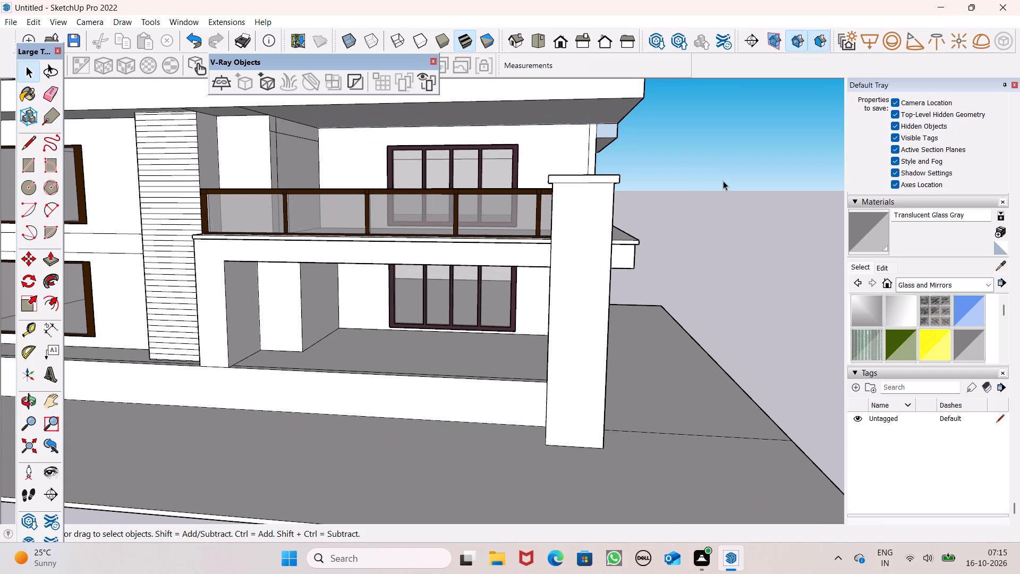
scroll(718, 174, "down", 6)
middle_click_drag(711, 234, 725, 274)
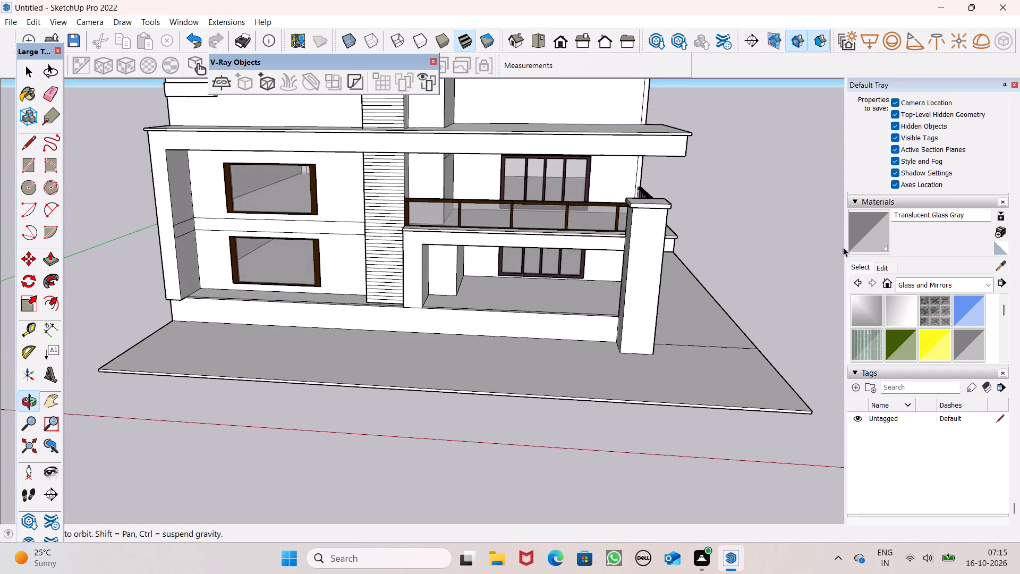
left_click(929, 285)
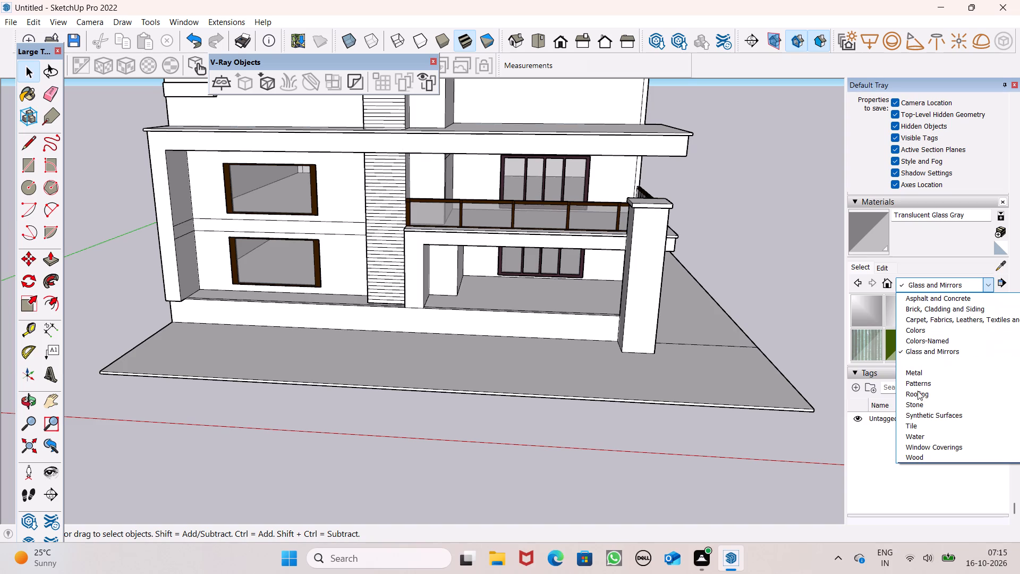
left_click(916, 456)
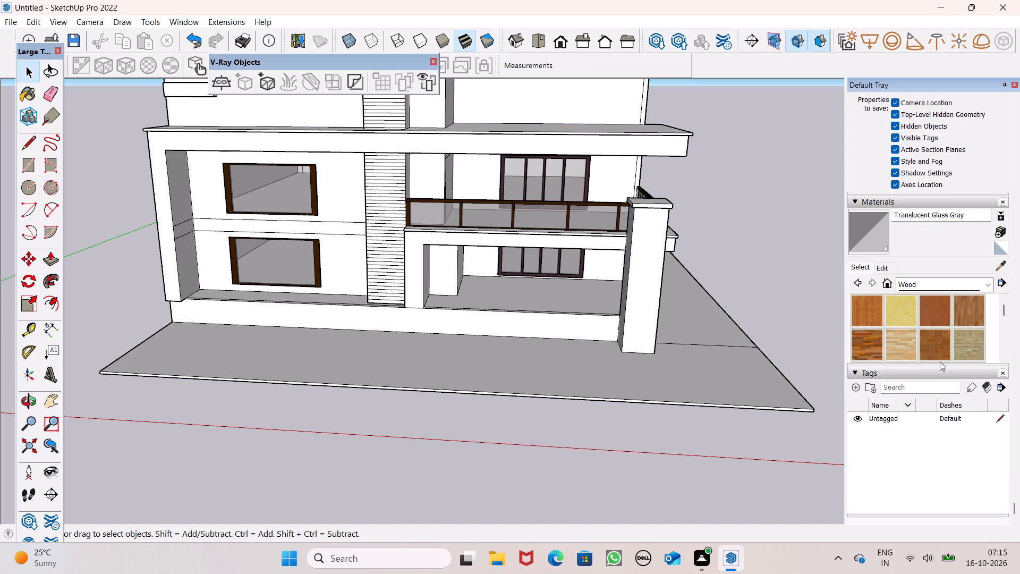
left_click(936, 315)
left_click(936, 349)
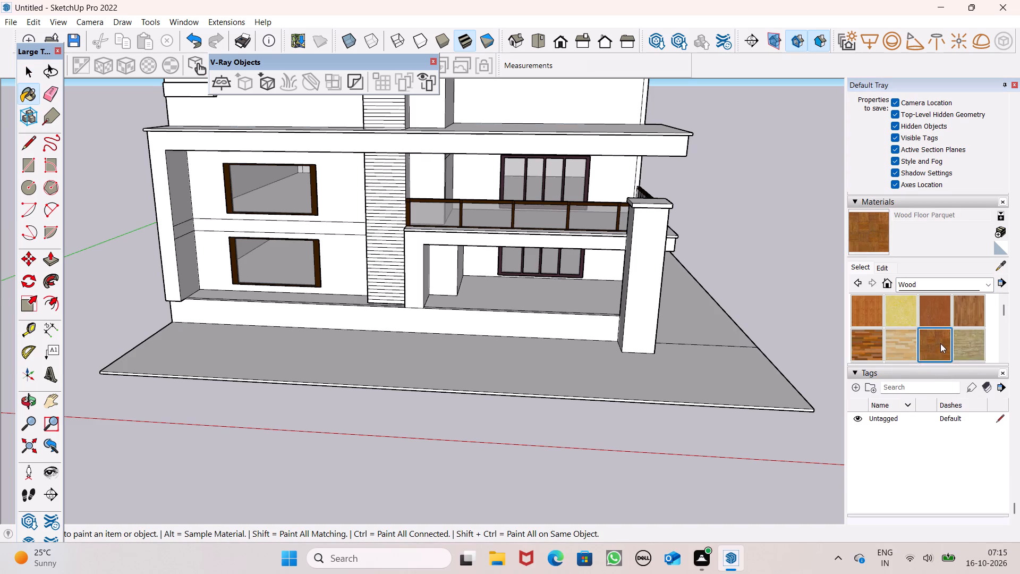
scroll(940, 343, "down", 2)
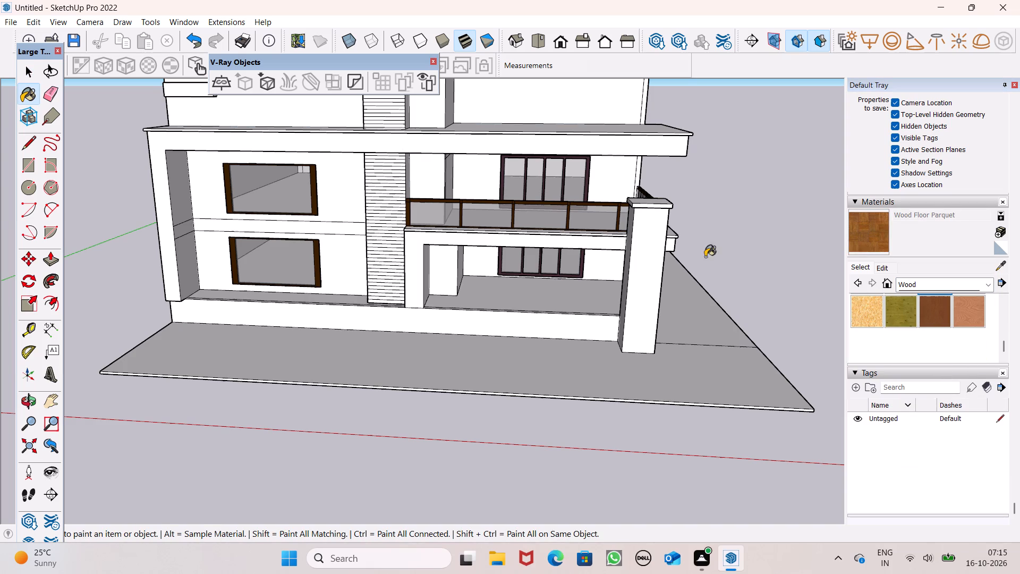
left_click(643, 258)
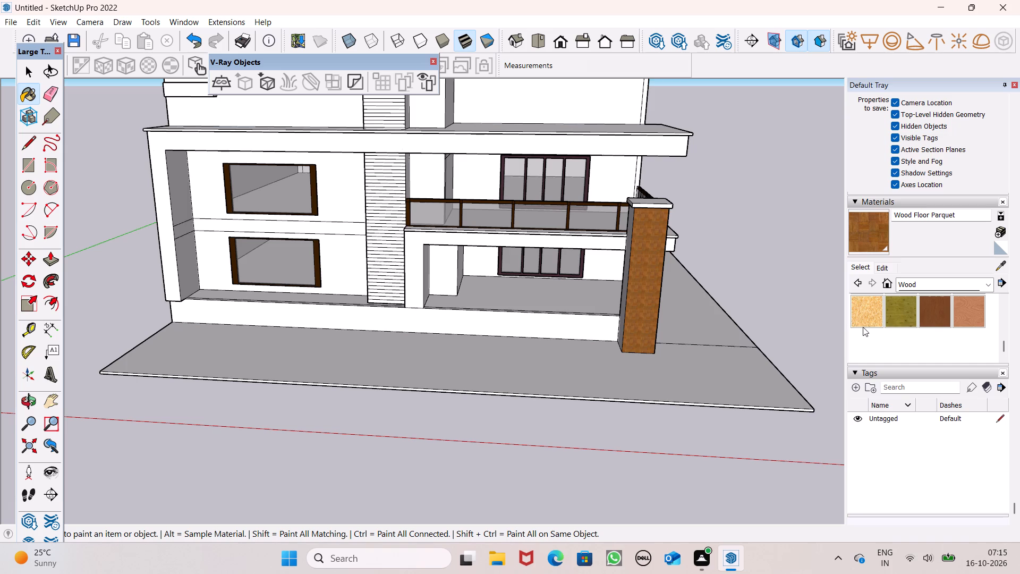
Paint the front and outer side faces of the corner pillar with Wood Floor from the Wood materials.
scroll(966, 335, "down", 1)
scroll(966, 335, "up", 2)
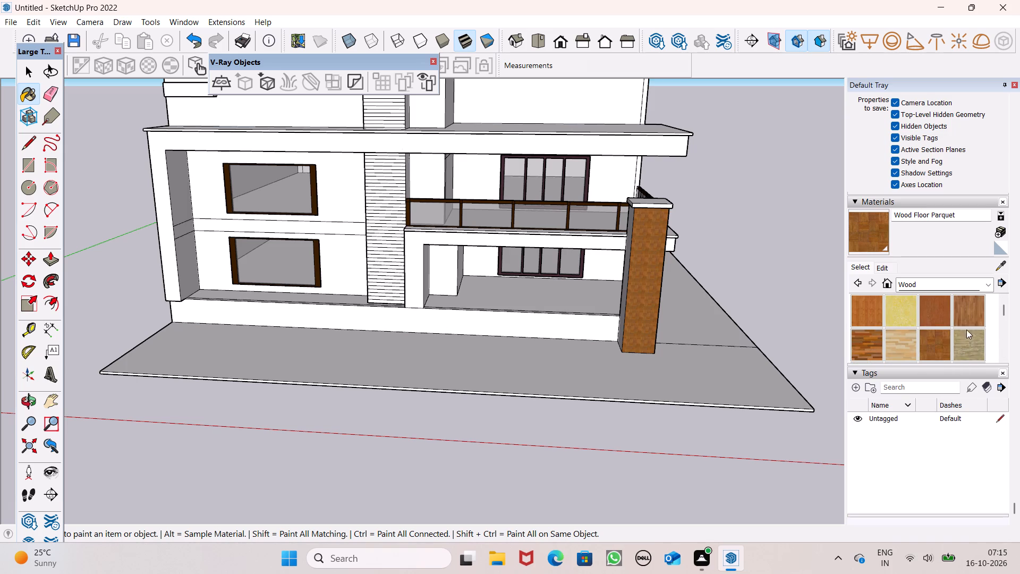
left_click(966, 320)
left_click(640, 280)
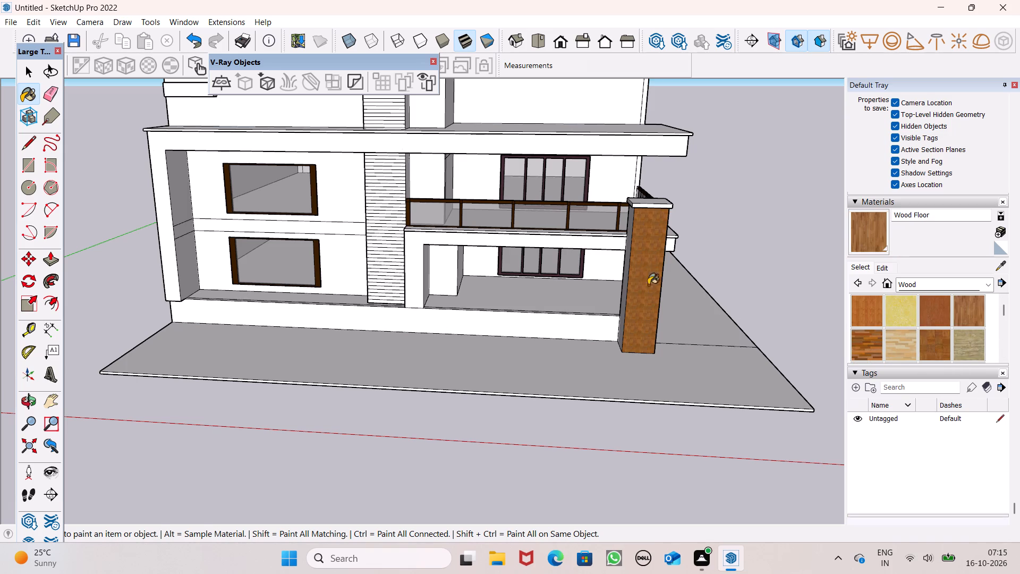
middle_click_drag(736, 322, 471, 303)
left_click(457, 279)
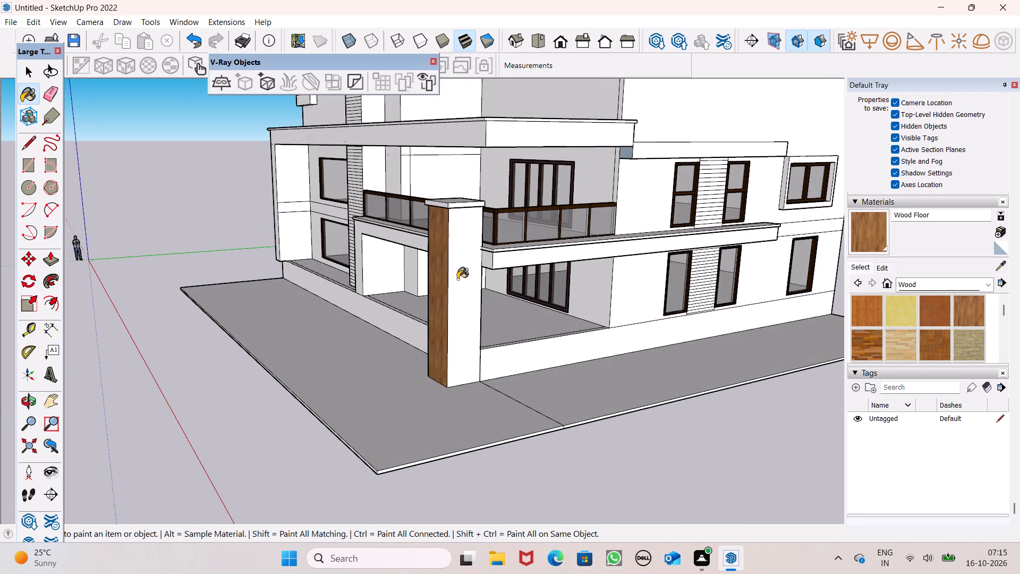
Paint one front strip and both side faces of the striped tower above the roof slab with Wood Floor.
middle_click_drag(474, 297, 687, 335)
scroll(488, 305, "down", 6)
scroll(461, 197, "up", 2)
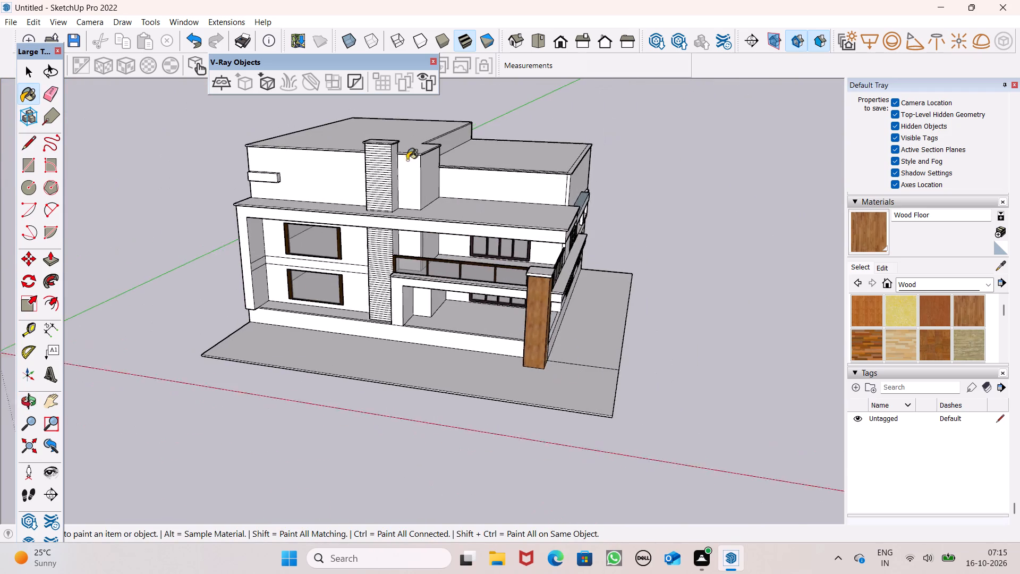
scroll(407, 160, "up", 5)
left_click(354, 163)
left_click(394, 185)
middle_click_drag(386, 189, 394, 196)
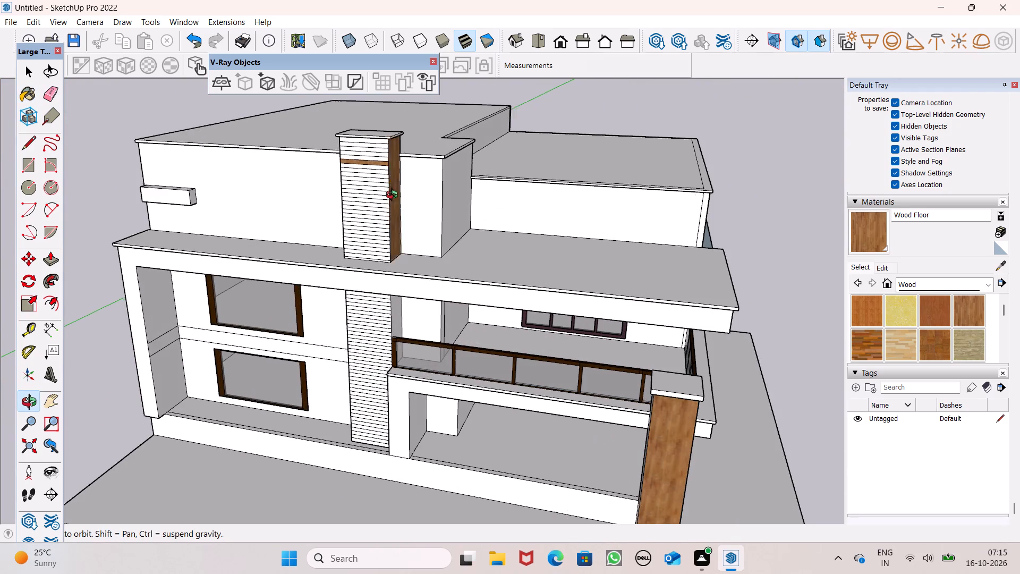
middle_click_drag(394, 196, 726, 135)
left_click(469, 168)
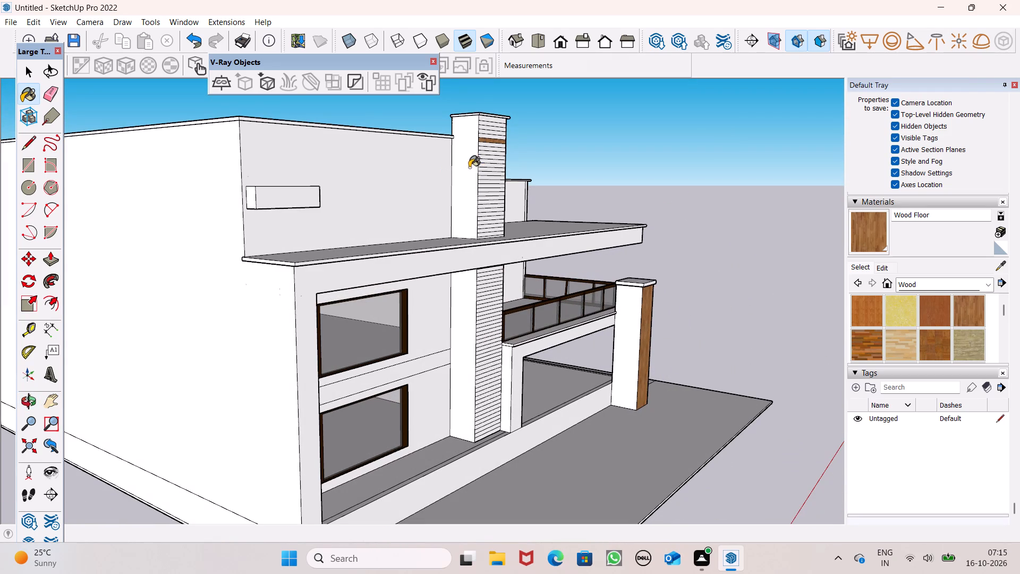
Paint the front and side faces of the block under the balcony with Wood Floor.
scroll(511, 190, "down", 1)
middle_click_drag(549, 216, 217, 165)
scroll(232, 178, "up", 1)
scroll(322, 282, "up", 1)
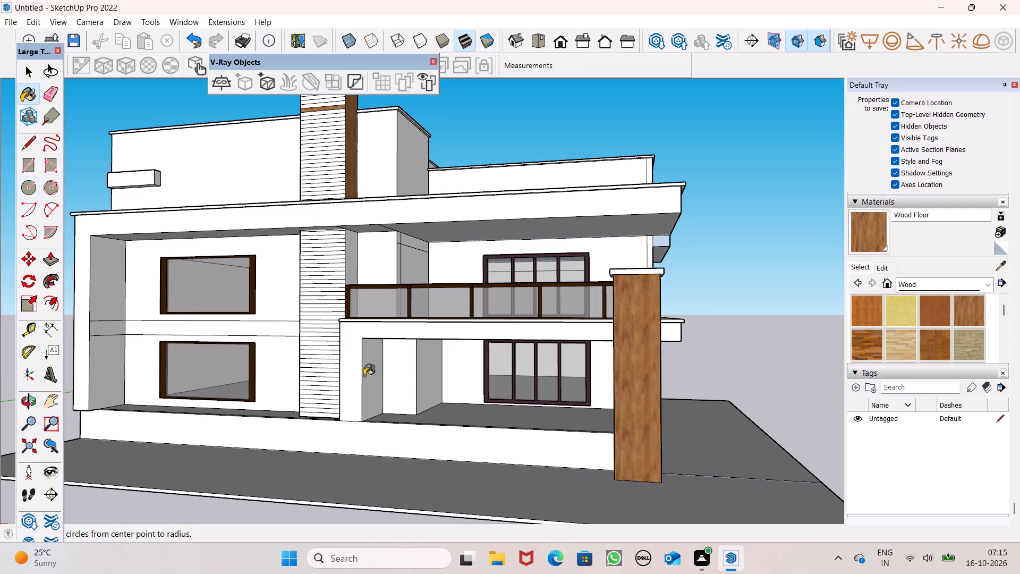
left_click(395, 371)
middle_click_drag(407, 375, 335, 370)
left_click(413, 377)
middle_click_drag(409, 377, 410, 367)
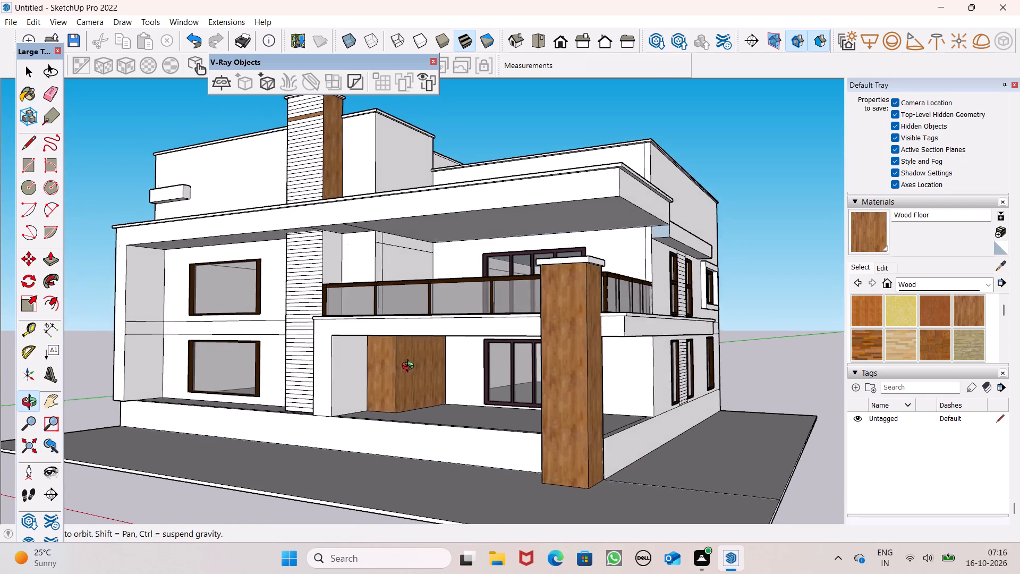
Draw connected horizontal lines near the top of the wood block, about 4 ft 7 in across its front and 12 ft 11 in across its side.
middle_click_drag(410, 367, 496, 345)
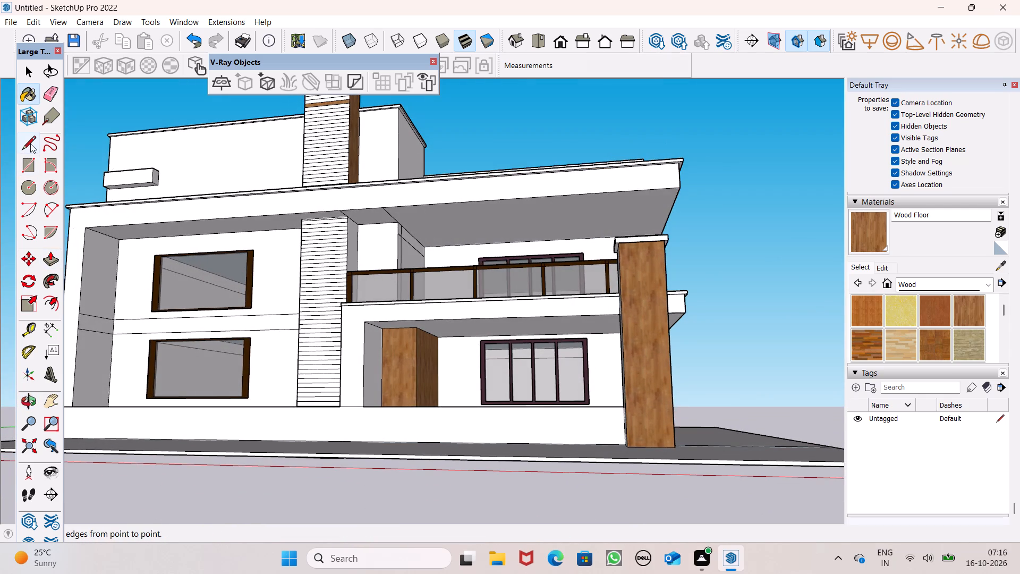
left_click(31, 143)
scroll(495, 294, "up", 6)
scroll(341, 376, "up", 6)
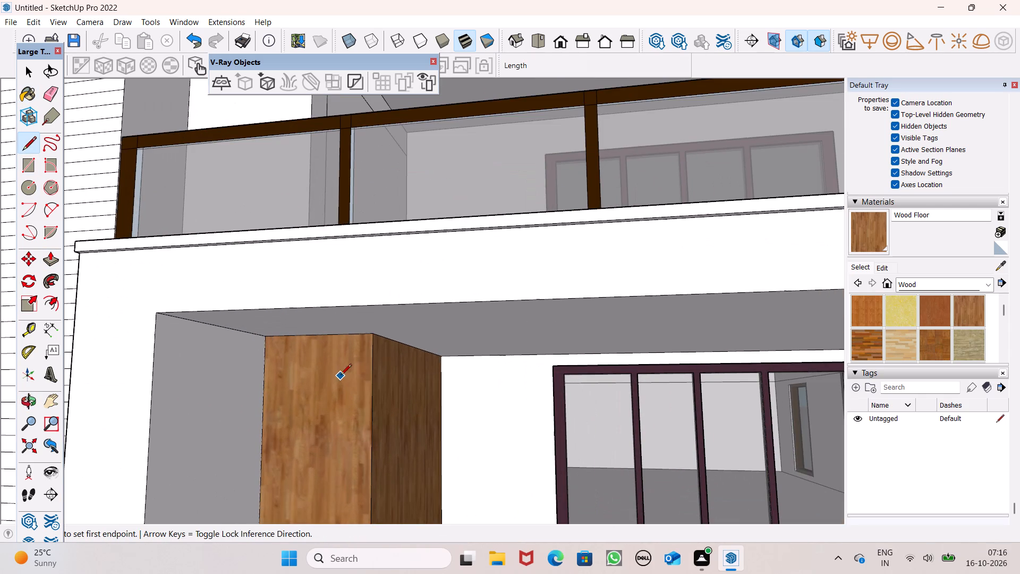
left_click(266, 357)
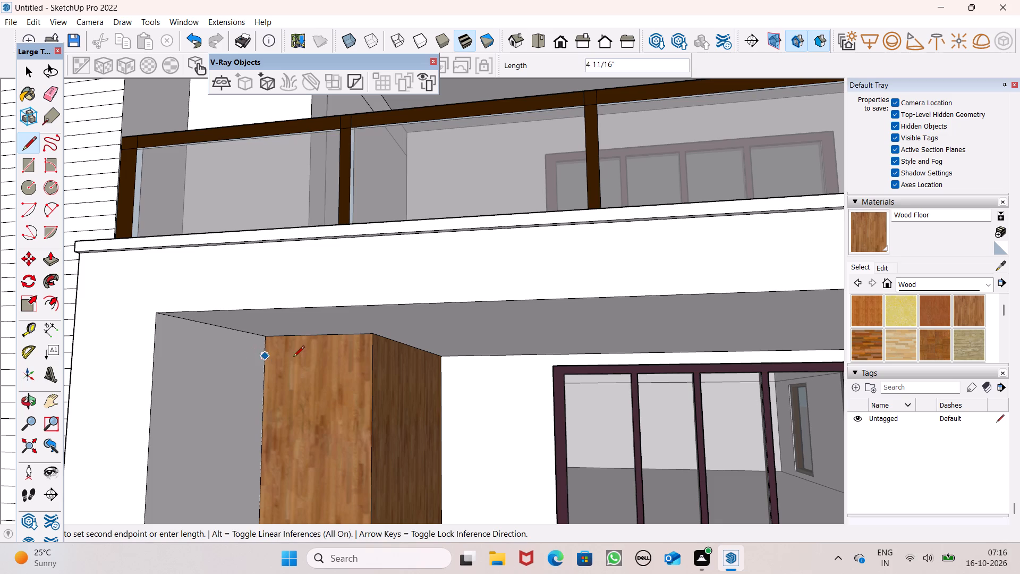
left_click(373, 358)
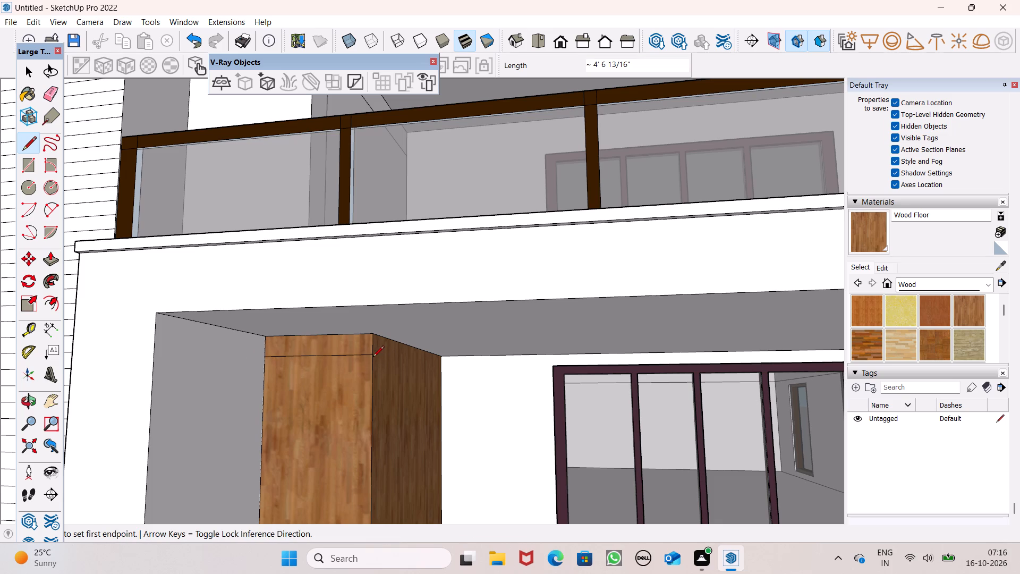
middle_click_drag(440, 383, 336, 401)
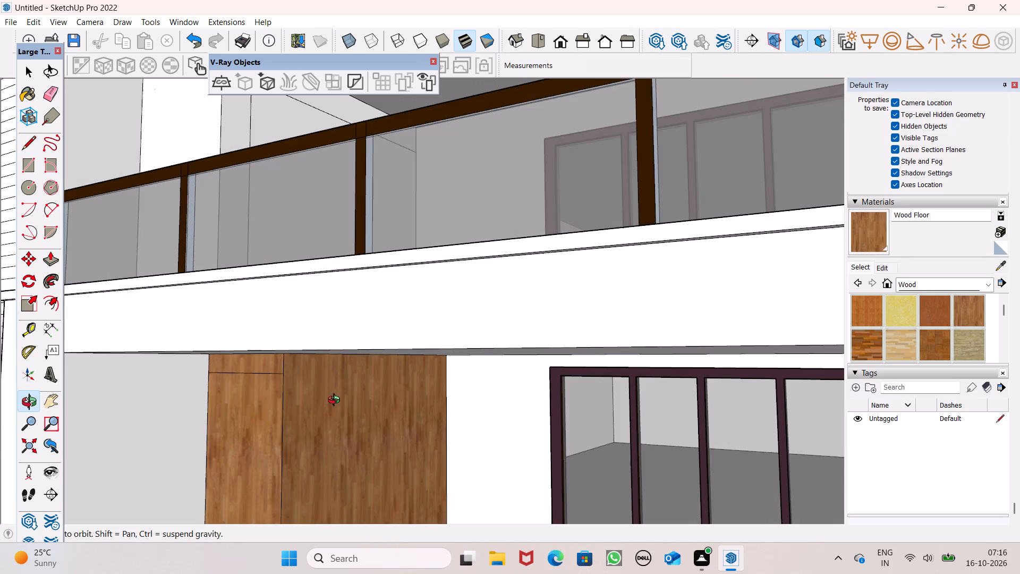
middle_click_drag(336, 401, 320, 391)
scroll(320, 391, "up", 1)
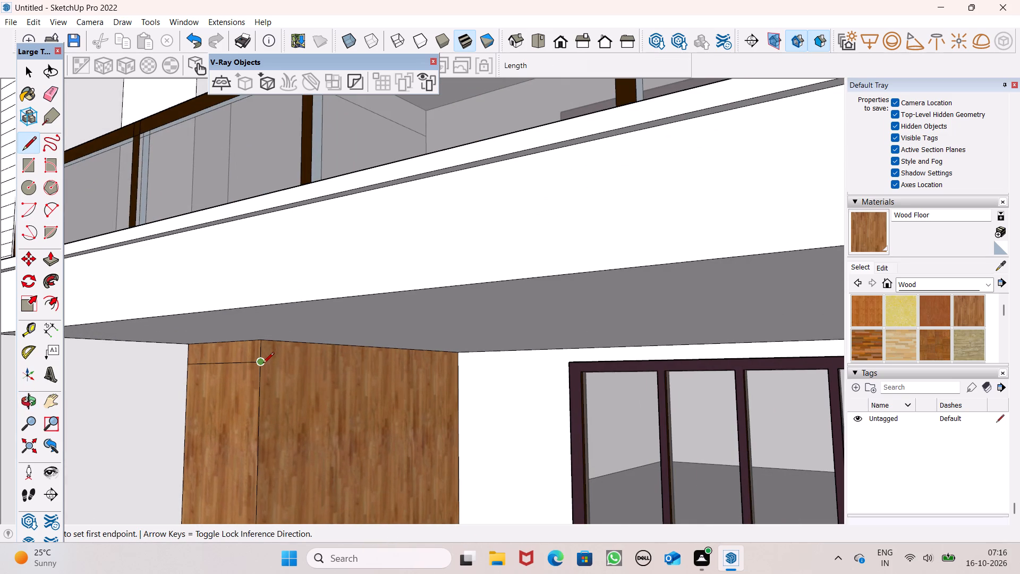
left_click_drag(261, 364, 286, 365)
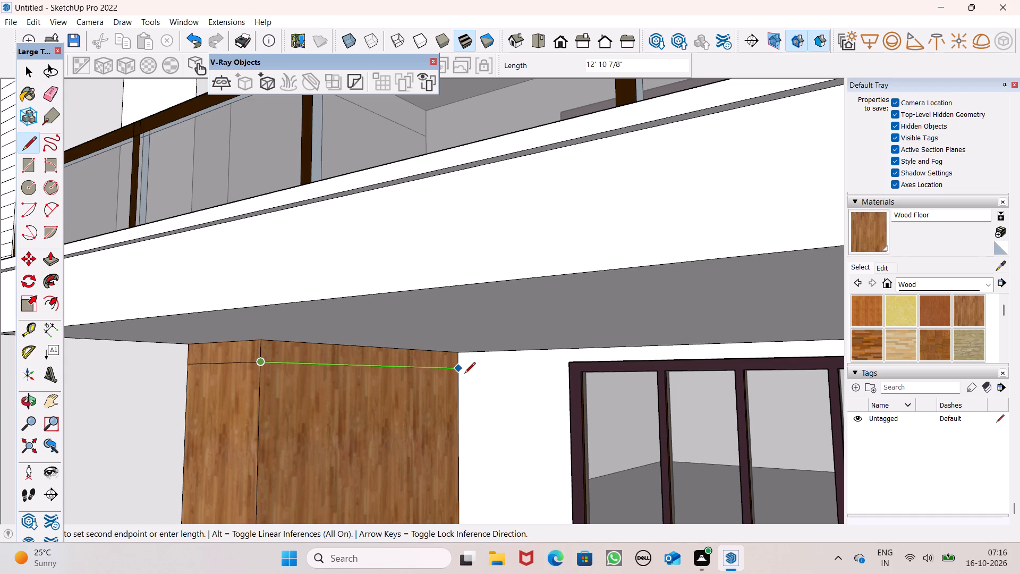
left_click(461, 373)
scroll(384, 344, "down", 5)
Copy the line on the wood block's front face downward by about 8 1/2 in and repeat it as 15 copies.
middle_click_drag(387, 376, 470, 382)
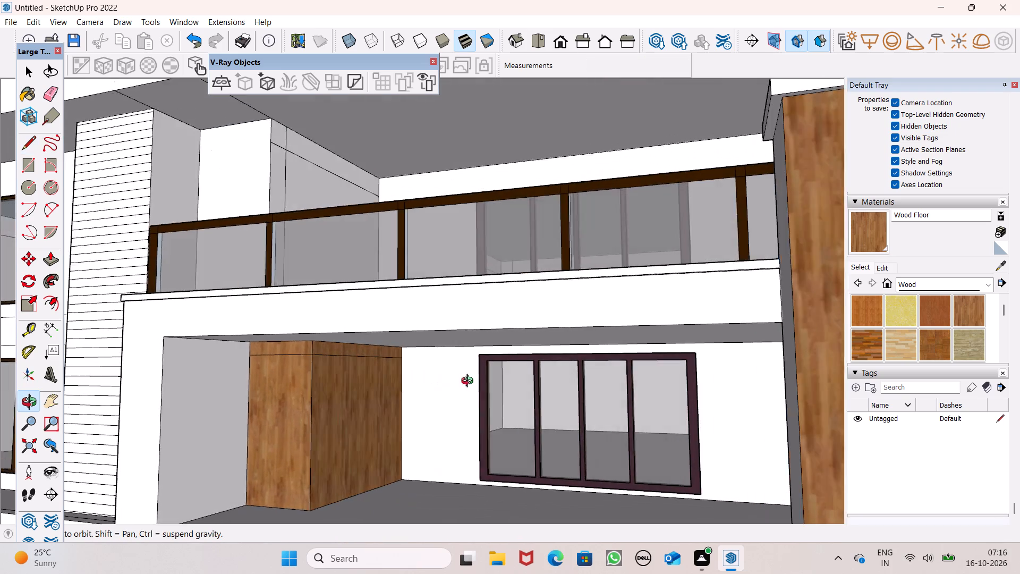
middle_click_drag(470, 382, 500, 376)
key("space")
left_click(270, 352)
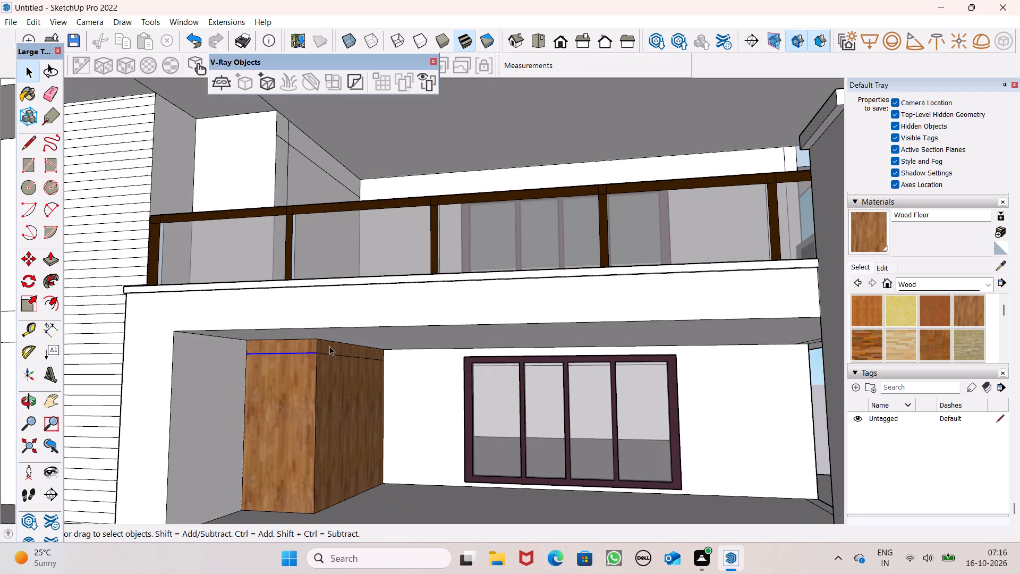
scroll(358, 339, "down", 3)
middle_click_drag(367, 358, 402, 359)
key("m")
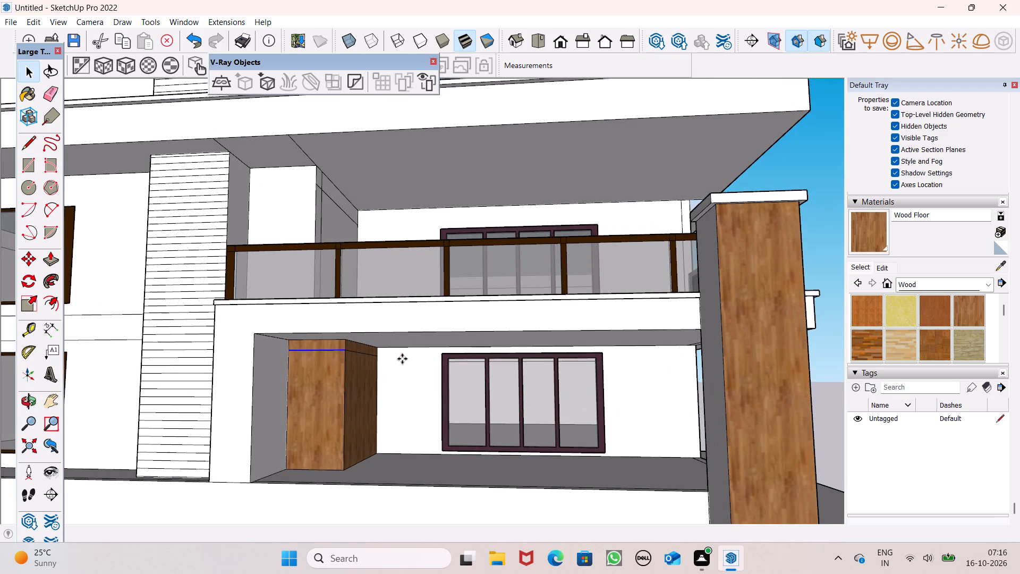
key("Return")
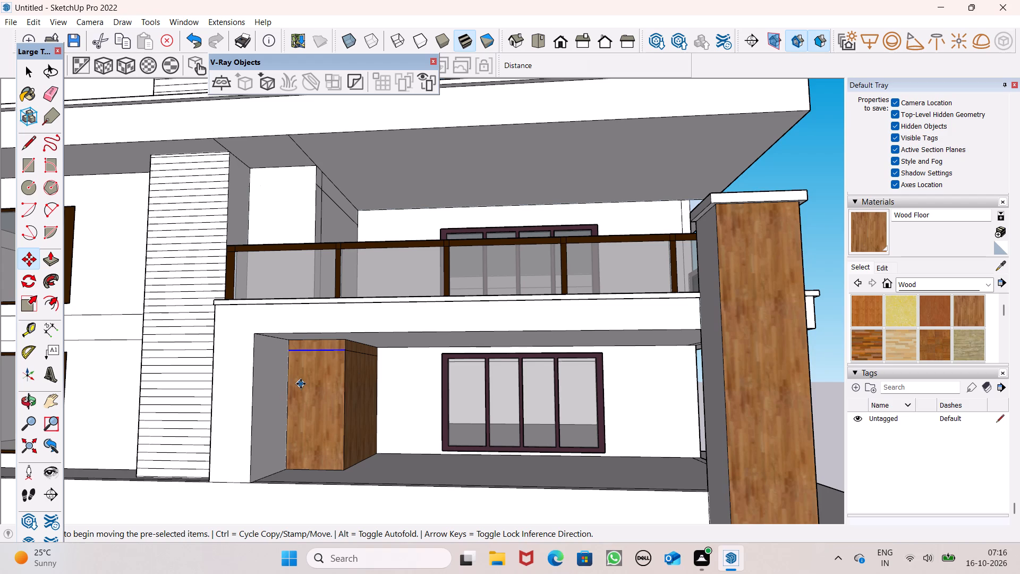
middle_click_drag(310, 402, 327, 403)
scroll(329, 395, "up", 2)
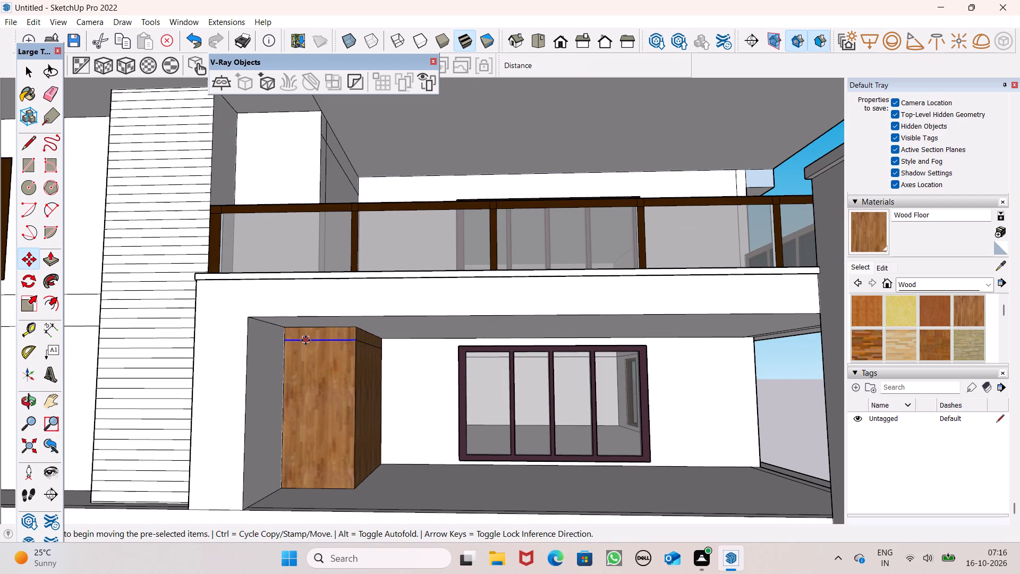
left_click_drag(305, 340, 308, 351)
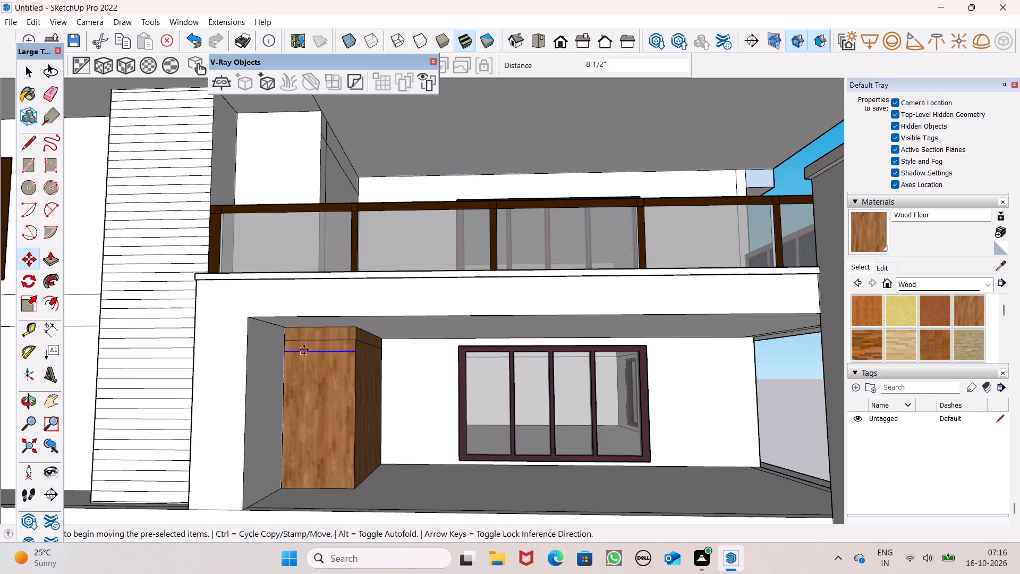
key("shift+asterisk")
key("1")
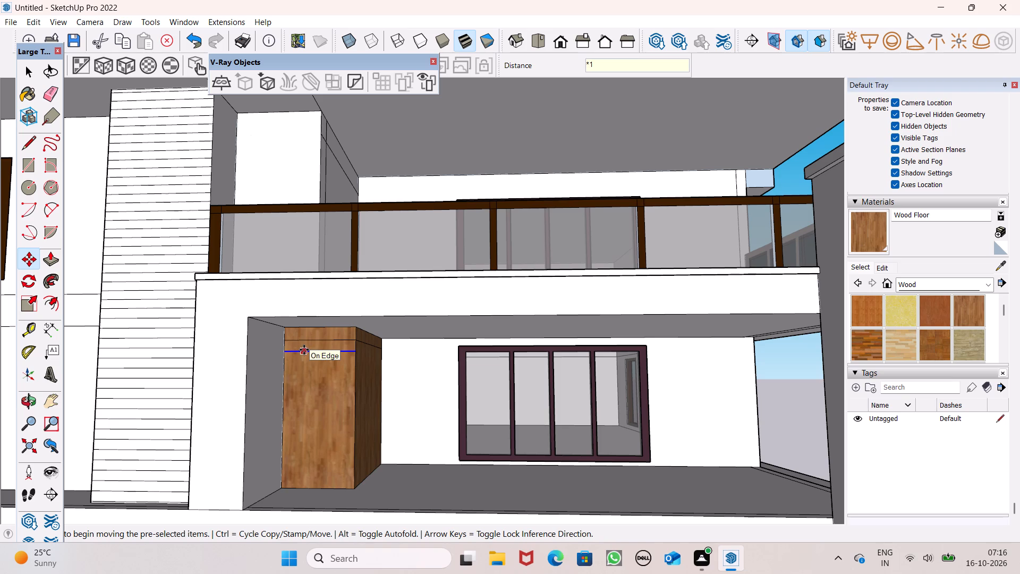
key("5")
key("Return")
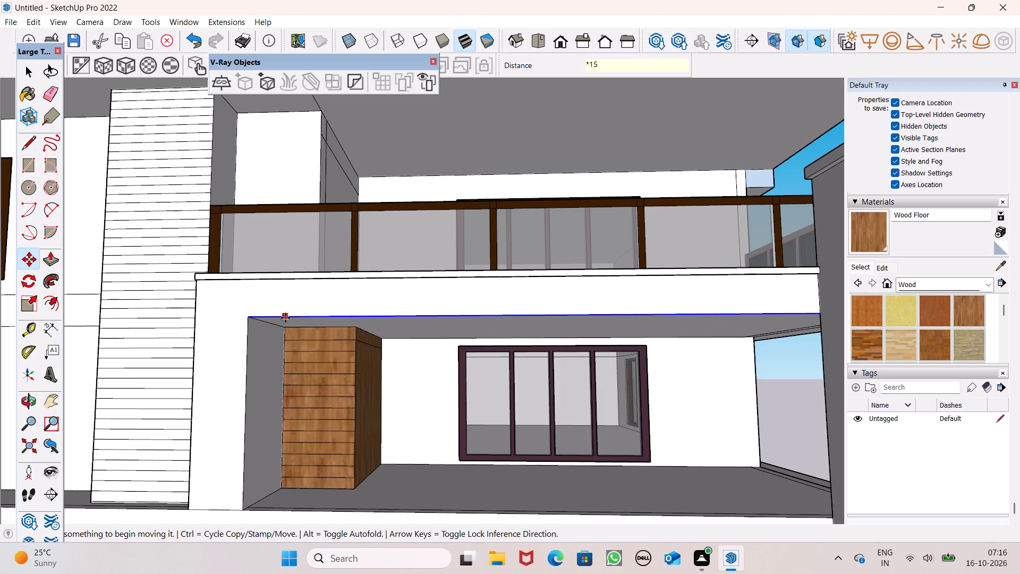
Copy the line on the wood block's side face downward by about 8 3/8 in and repeat it as 15 copies.
middle_click_drag(432, 385, 281, 378)
scroll(263, 349, "up", 5)
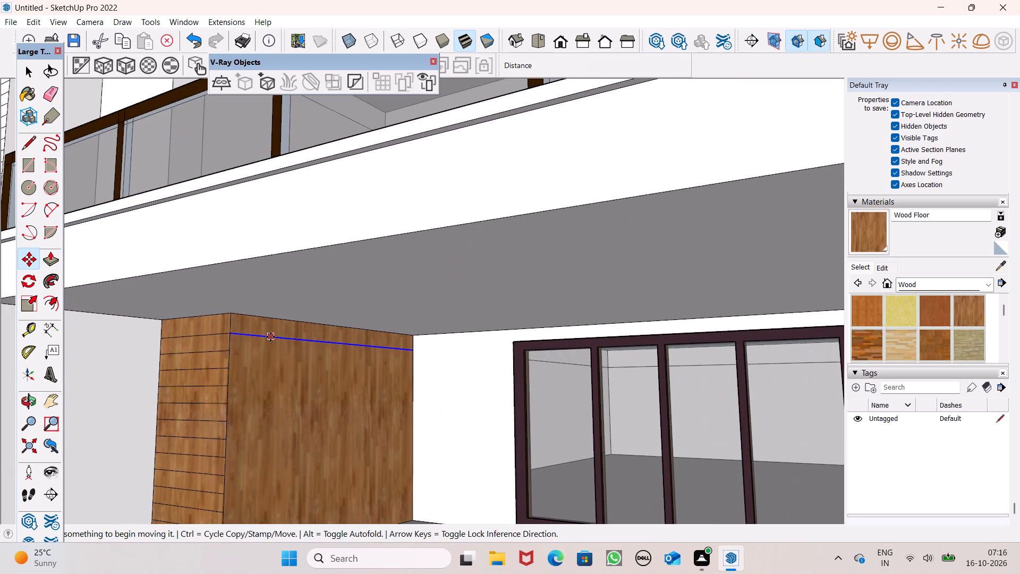
left_click_drag(269, 336, 267, 353)
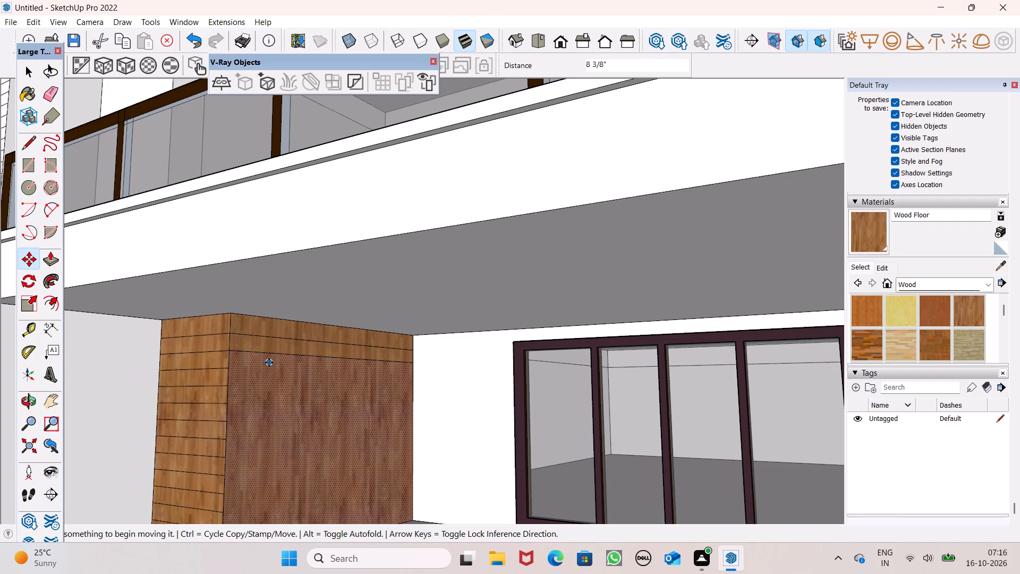
key("shift+asterisk")
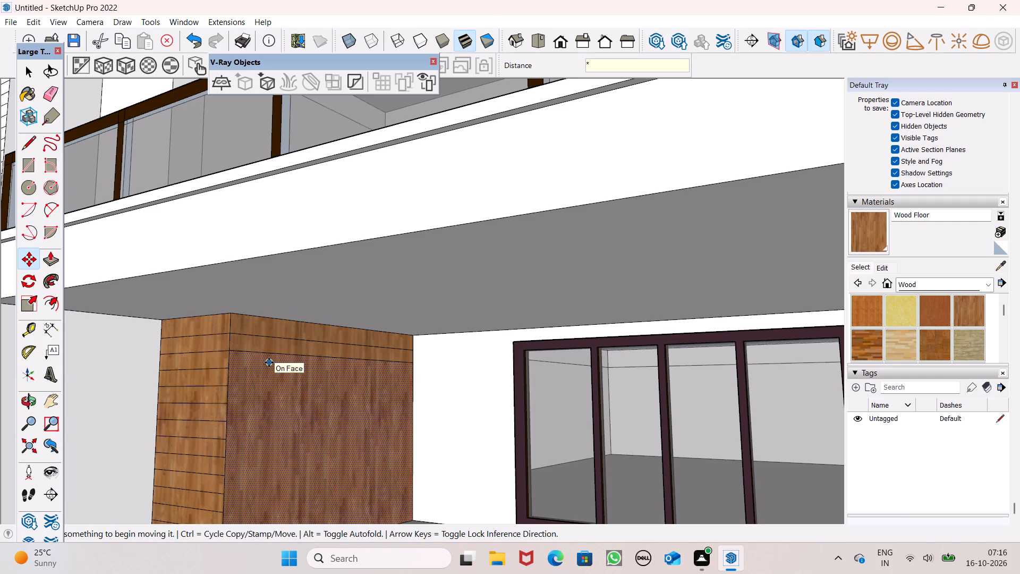
type("15")
key("Return")
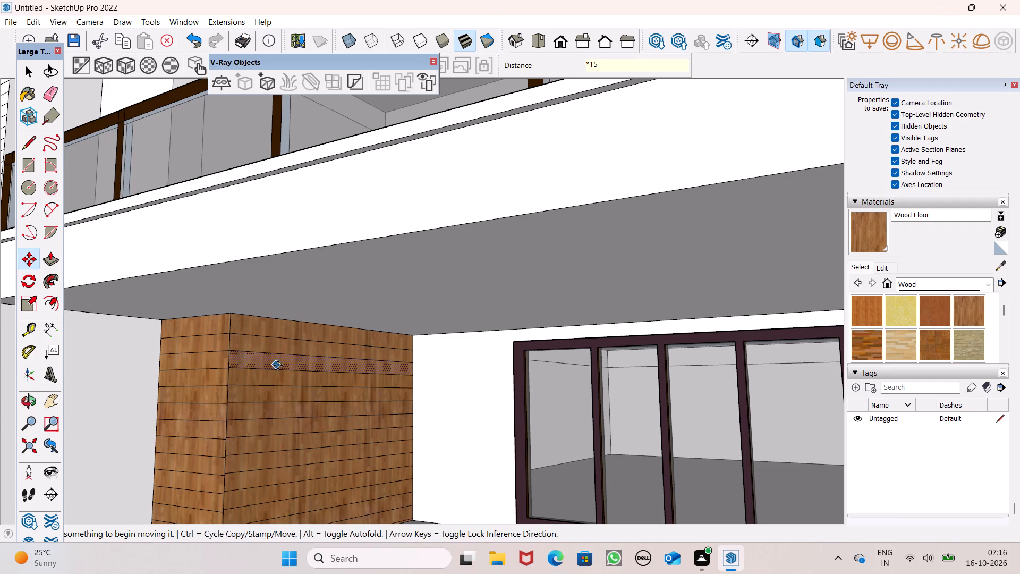
scroll(279, 373, "down", 3)
key("space")
Paint both side faces of the striped tower below the roof slab with Wood Floor.
scroll(398, 450, "down", 1)
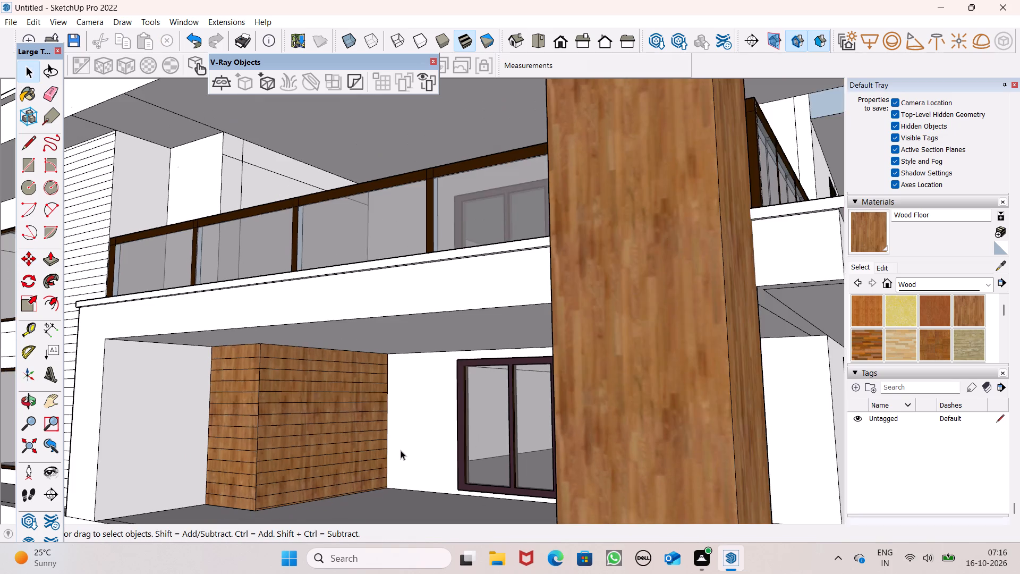
scroll(398, 439, "down", 3)
middle_click_drag(392, 471, 540, 468)
scroll(475, 421, "down", 2)
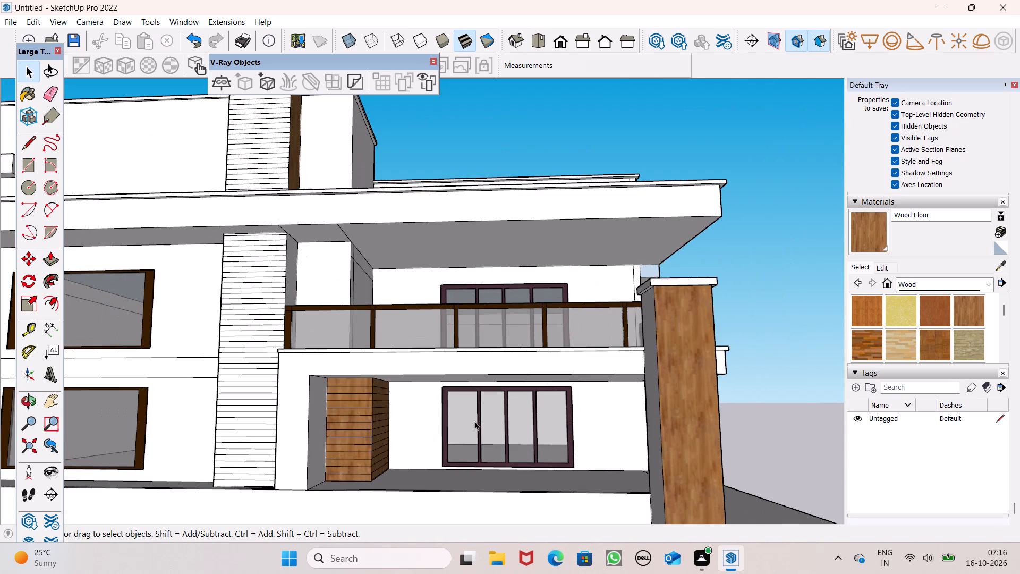
scroll(388, 408, "down", 2)
middle_click_drag(397, 474, 503, 522)
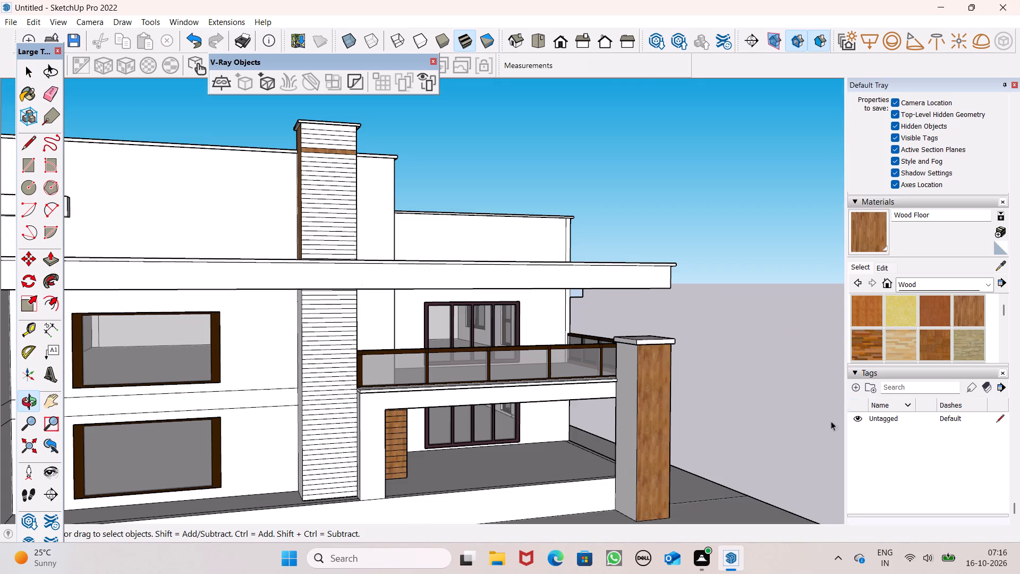
left_click(866, 235)
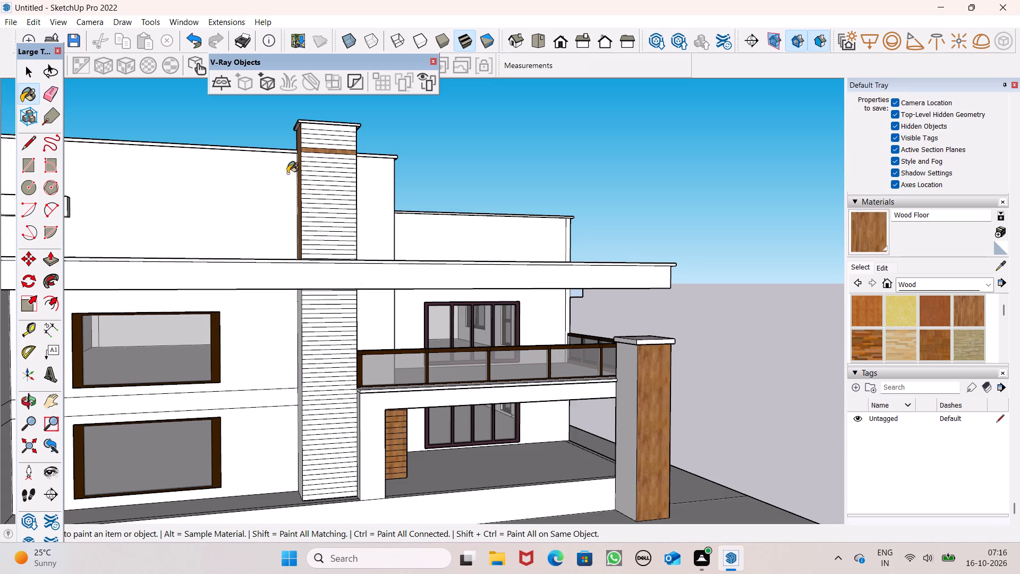
middle_click_drag(285, 175, 452, 256)
left_click(420, 421)
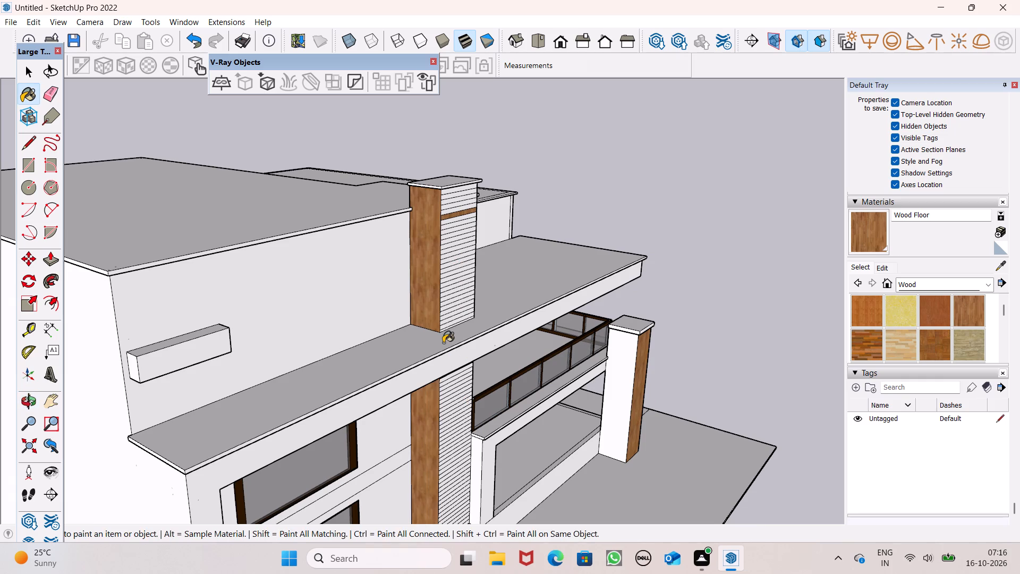
middle_click_drag(444, 342, 63, 342)
scroll(444, 342, "up", 1)
left_click_drag(273, 354, 271, 355)
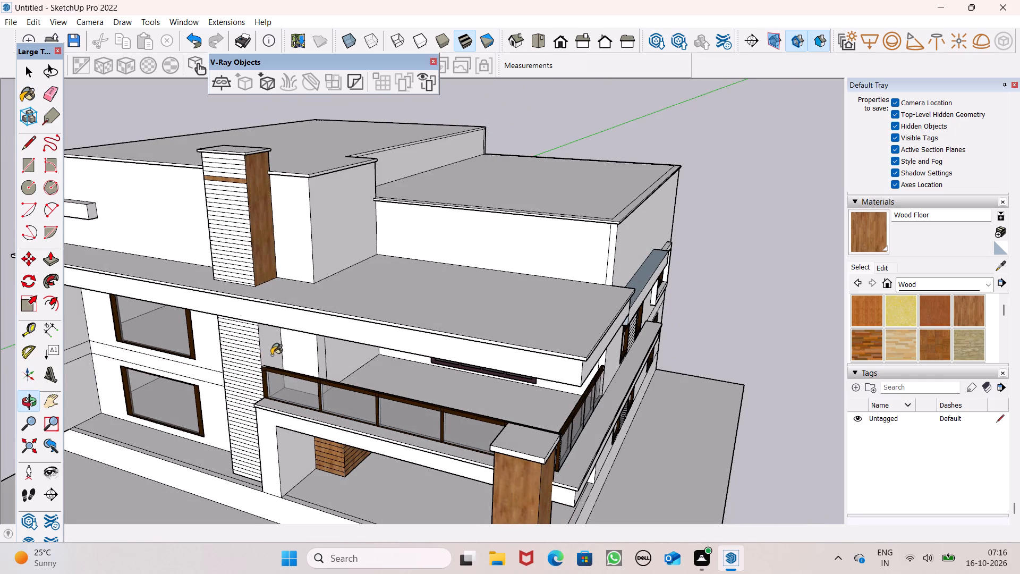
left_click_drag(271, 355, 266, 355)
Paint the upper strips of the tower's front face, from the cap downward, with Wood Floor.
middle_click_drag(247, 353, 304, 330)
scroll(225, 153, "up", 6)
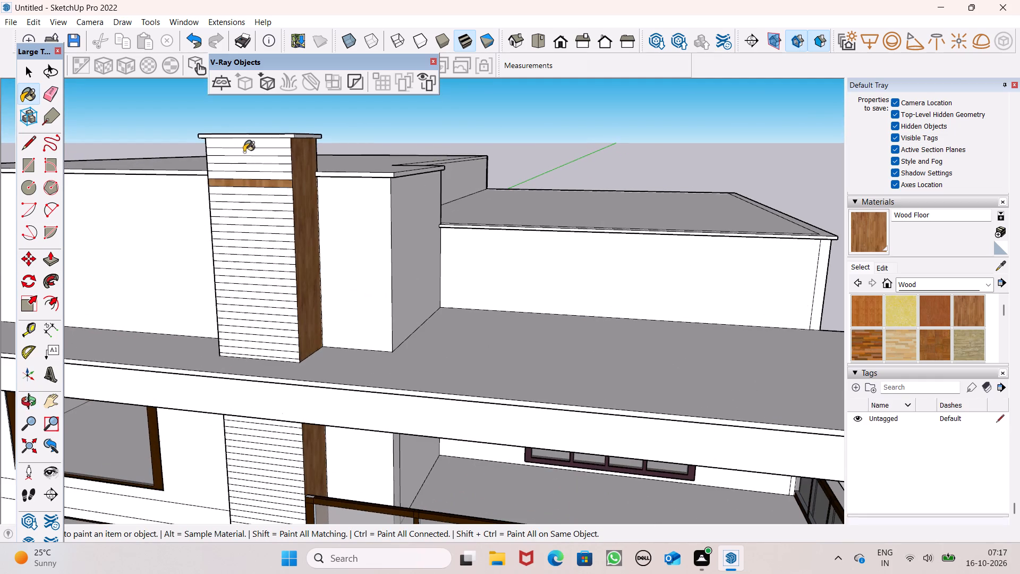
left_click(250, 147)
left_click_drag(250, 146, 253, 152)
double_click(256, 159)
left_click(263, 155)
left_click_drag(262, 164, 262, 170)
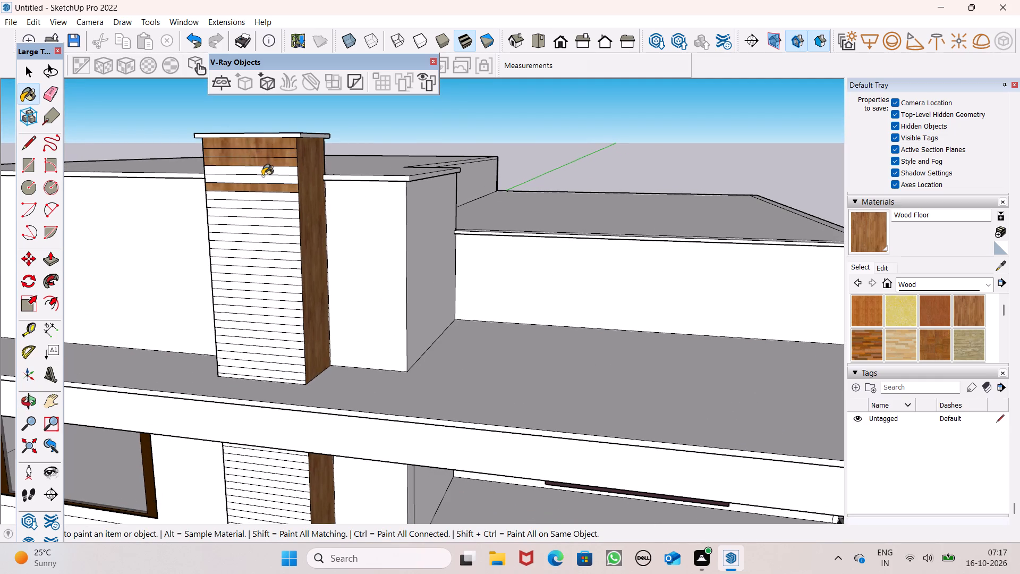
double_click(262, 176)
left_click(265, 191)
left_click(268, 199)
left_click(269, 203)
left_click(271, 214)
left_click(271, 217)
left_click(273, 222)
left_click_drag(276, 229, 278, 239)
left_click(277, 239)
left_click_drag(279, 242, 283, 249)
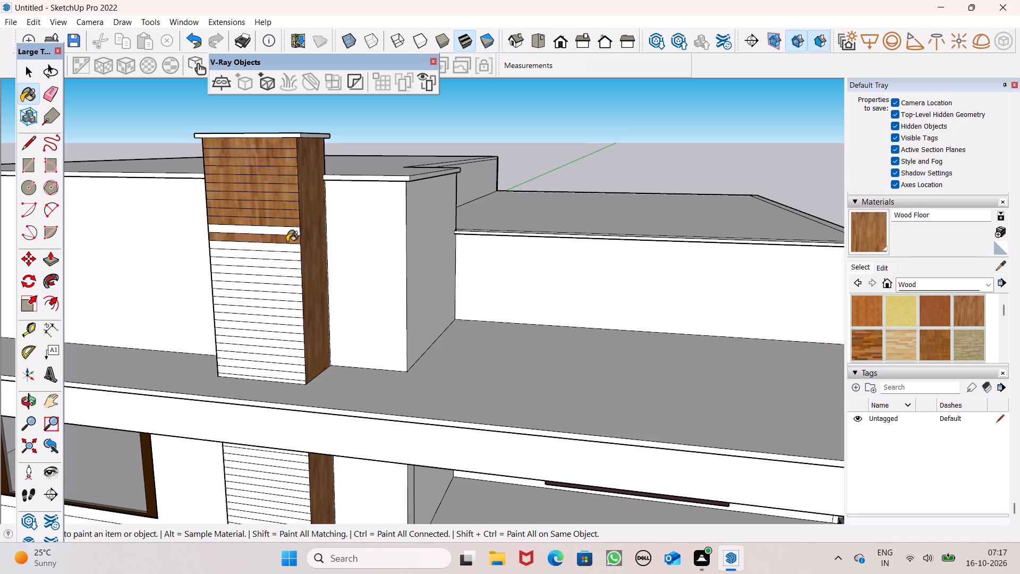
left_click(286, 241)
double_click(286, 238)
left_click(288, 235)
left_click_drag(291, 229, 290, 235)
Paint the middle strips of the tower's front face above the roof slab with Wood Floor, including the skipped strips.
scroll(268, 192, "up", 1)
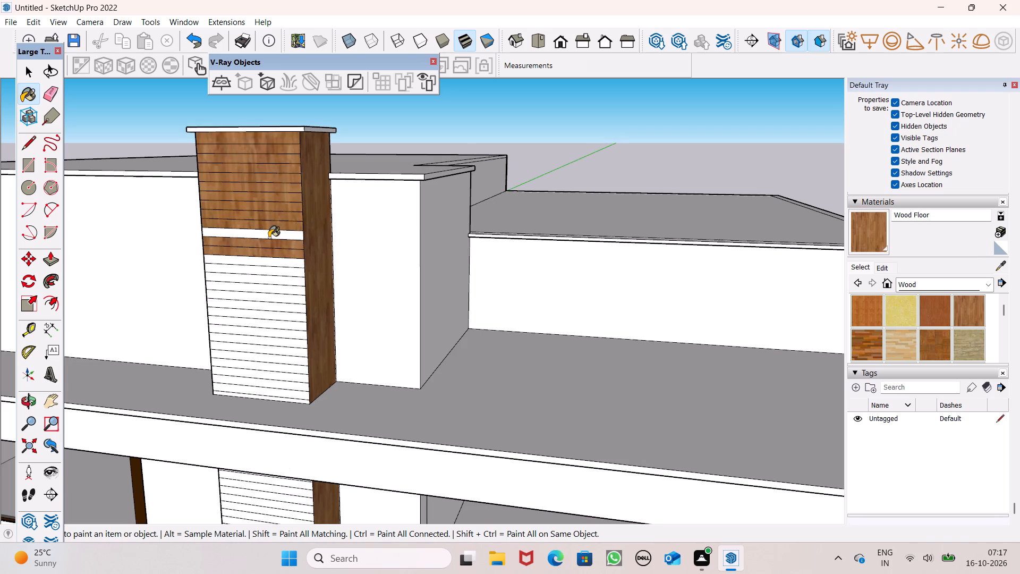
scroll(269, 238, "up", 4)
left_click(274, 234)
left_click(279, 239)
left_click(283, 251)
left_click(283, 265)
left_click_drag(283, 275, 284, 287)
double_click(283, 287)
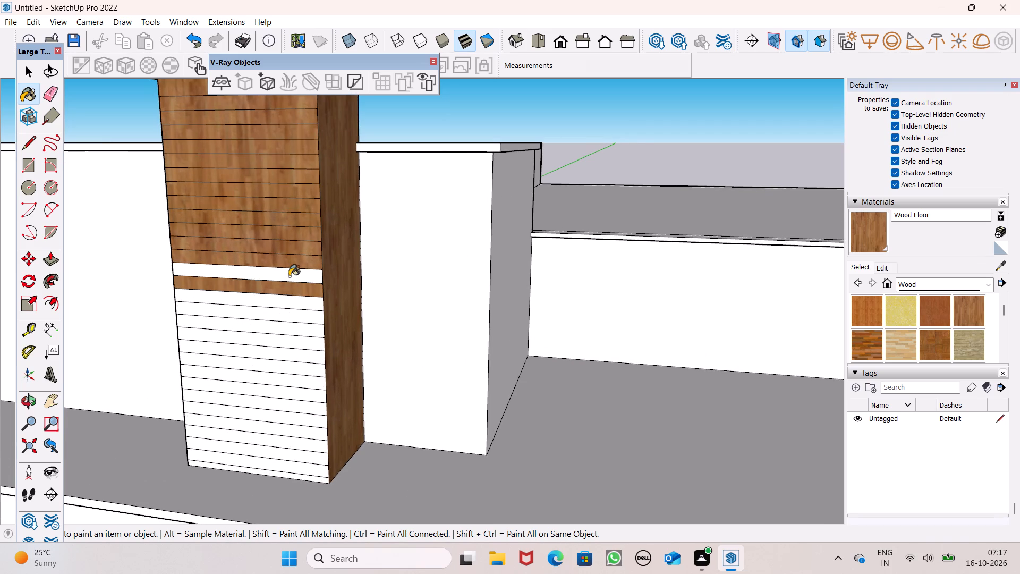
left_click(289, 276)
left_click(289, 286)
left_click(286, 299)
left_click_drag(286, 301, 286, 309)
left_click_drag(286, 317, 280, 327)
left_click(279, 327)
left_click_drag(281, 323, 283, 330)
left_click(283, 319)
left_click(283, 329)
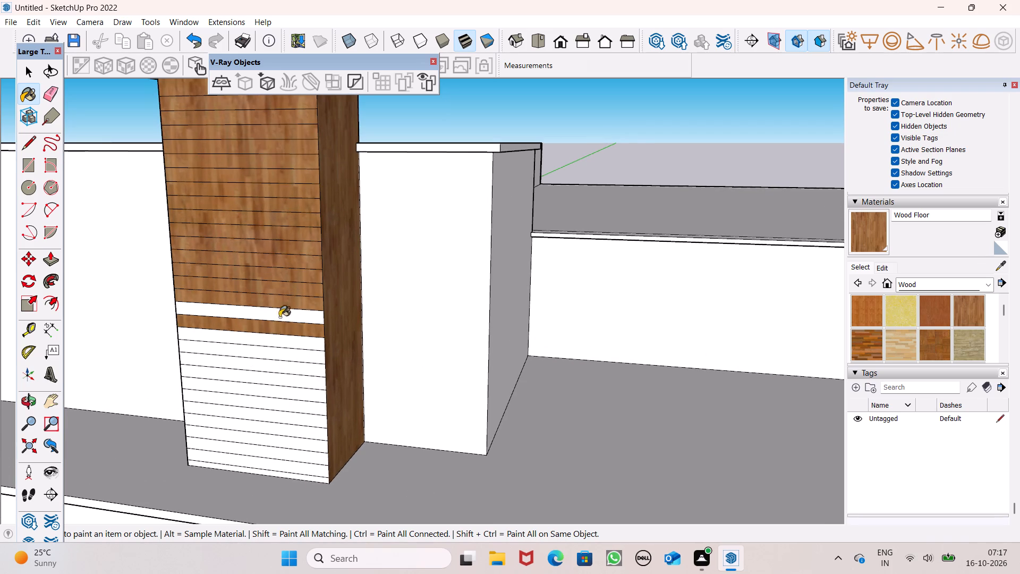
left_click_drag(283, 311, 289, 323)
left_click(286, 315)
left_click(292, 344)
left_click_drag(292, 348, 293, 355)
left_click(293, 360)
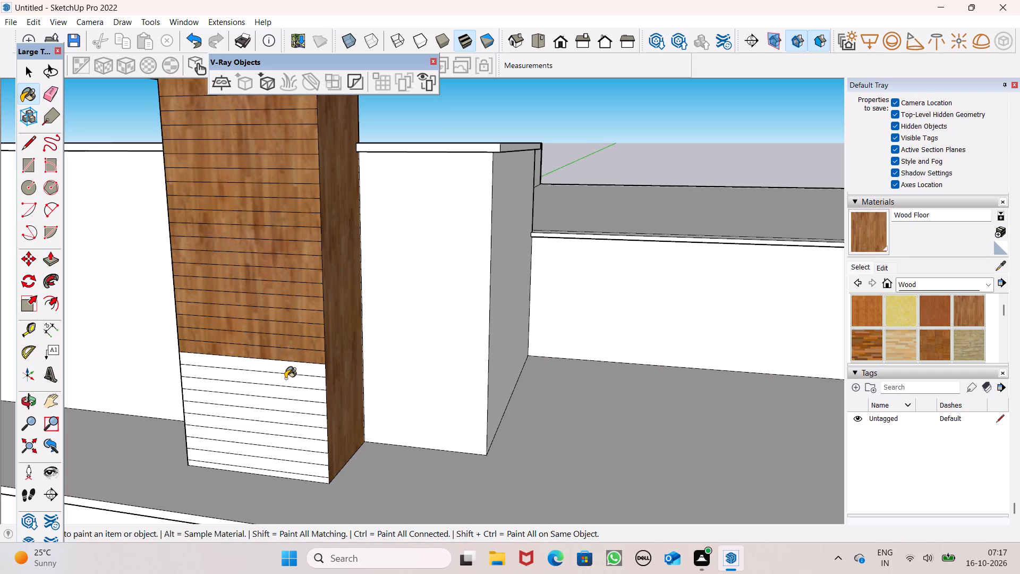
Paint the remaining lower strips of the tower's front face down to the top of the roof slab with Wood Floor.
left_click(285, 378)
left_click_drag(286, 368, 290, 374)
left_click(288, 376)
left_click_drag(290, 366, 293, 373)
left_click(293, 381)
left_click_drag(293, 387, 294, 393)
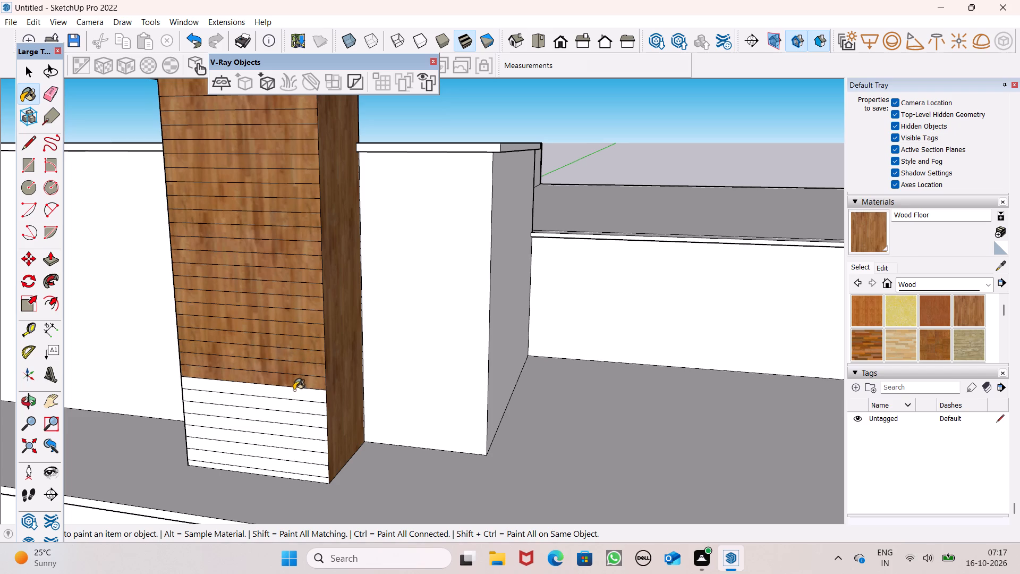
left_click(297, 395)
left_click(293, 404)
left_click_drag(291, 409, 291, 418)
left_click(291, 418)
left_click_drag(285, 437, 279, 441)
left_click_drag(279, 438, 279, 444)
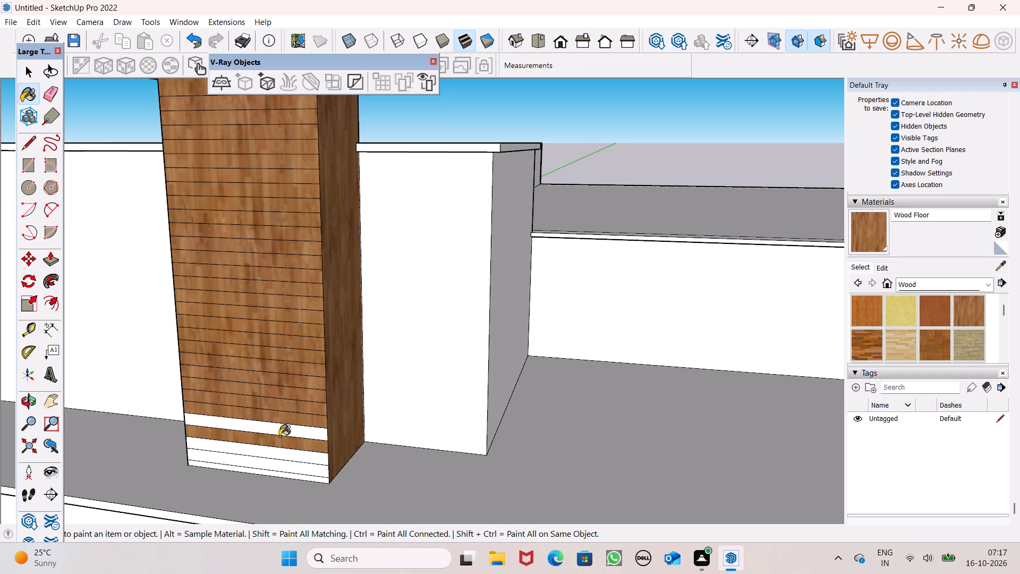
left_click(280, 436)
left_click(285, 432)
left_click(279, 460)
left_click(280, 467)
left_click(281, 459)
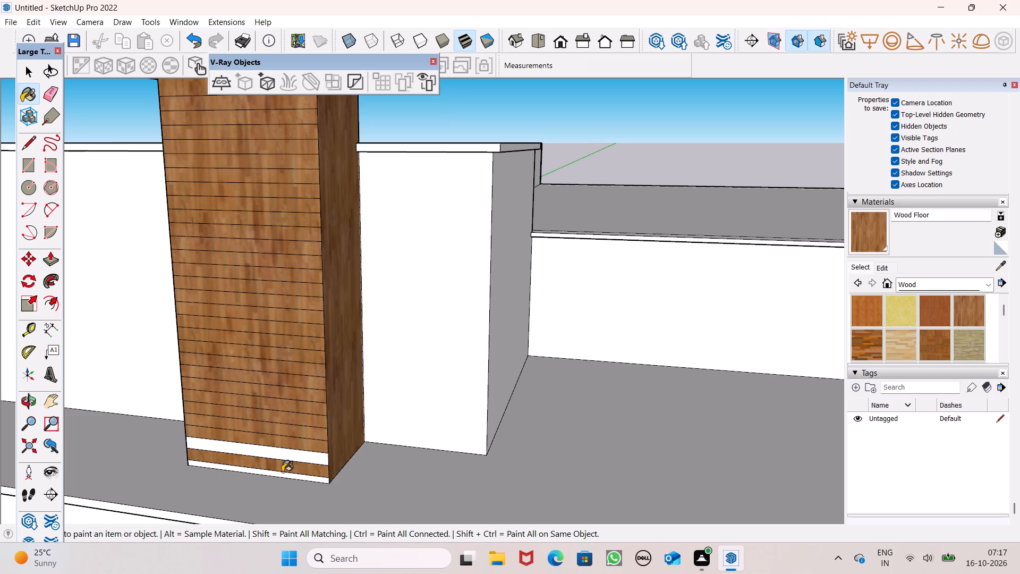
left_click(282, 475)
left_click(282, 476)
Paint the top seven strips of the tower's front face directly beneath the roof slab with Wood Floor.
scroll(308, 368, "down", 4)
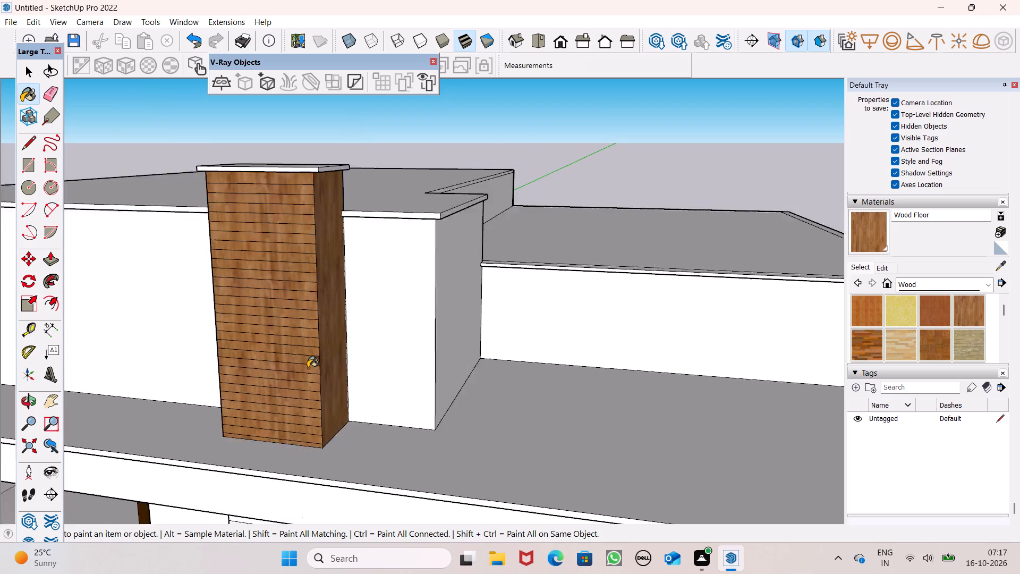
scroll(308, 368, "down", 2)
middle_click_drag(308, 368, 552, 279)
scroll(471, 221, "down", 4)
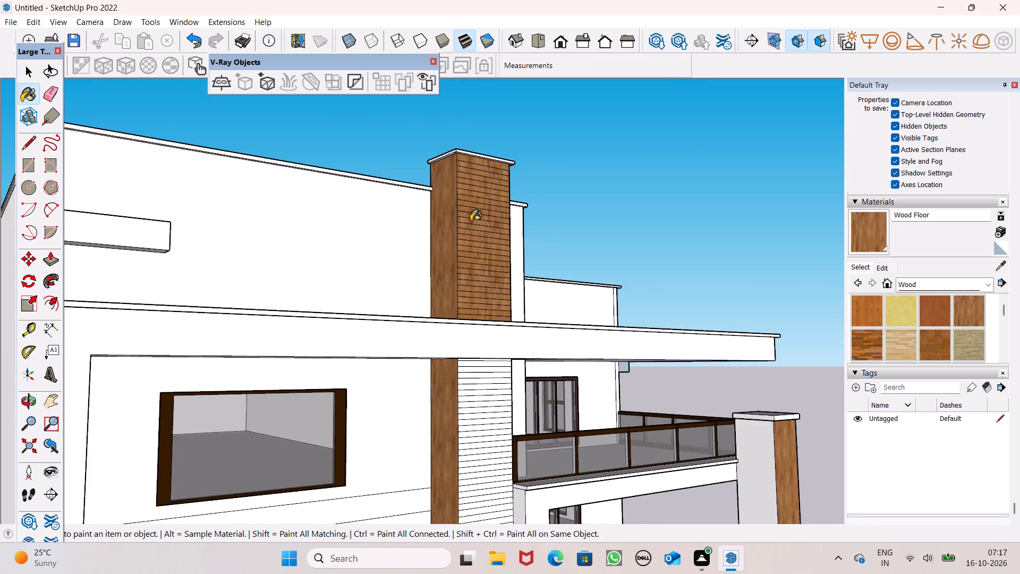
scroll(363, 190, "down", 3)
middle_click_drag(435, 324, 342, 299)
scroll(373, 333, "up", 5)
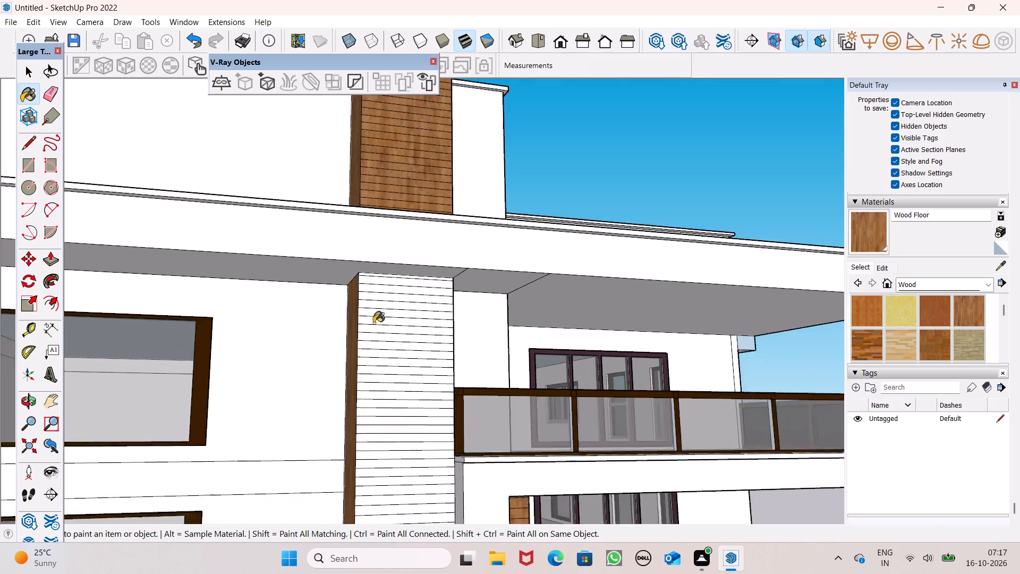
scroll(373, 323, "up", 2)
scroll(390, 282, "up", 14)
left_click(367, 253)
left_click(365, 277)
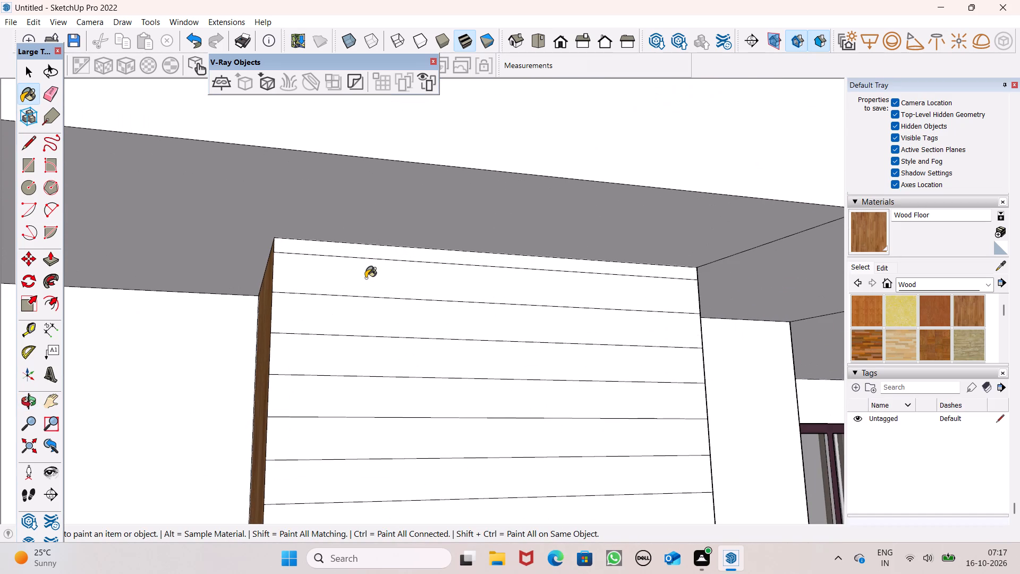
left_click_drag(365, 296, 366, 307)
left_click(370, 322)
left_click_drag(369, 334, 369, 362)
left_click(368, 380)
left_click_drag(364, 402, 354, 424)
left_click_drag(353, 426, 347, 439)
left_click_drag(346, 448, 346, 457)
left_click_drag(350, 470, 350, 482)
left_click_drag(350, 484, 351, 497)
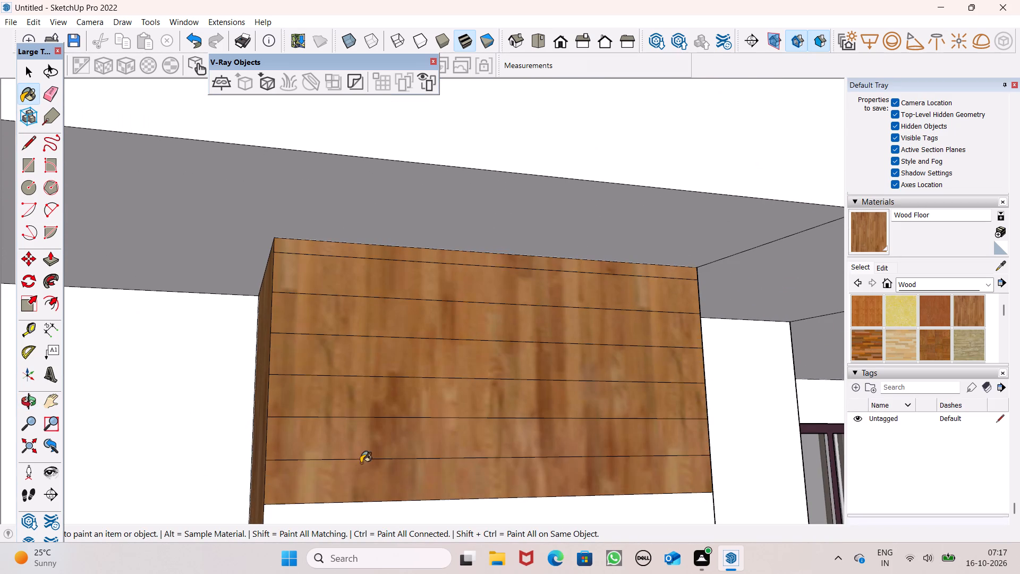
Paint the following strips of the tower's front face, down to just above the balcony railing, with Wood Floor.
scroll(425, 274, "down", 12)
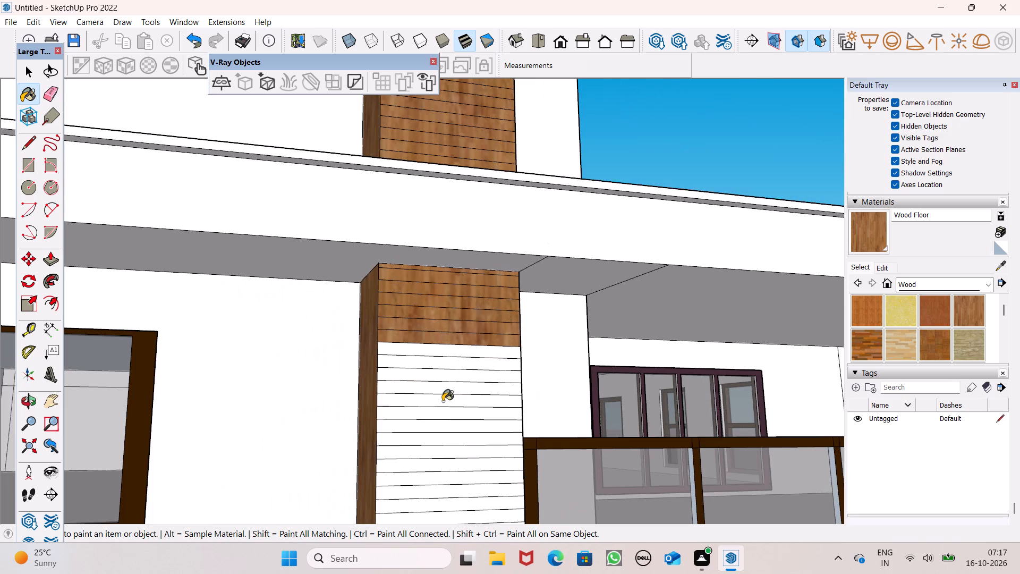
left_click(443, 401)
double_click(436, 385)
double_click(437, 373)
left_click(437, 369)
left_click(444, 355)
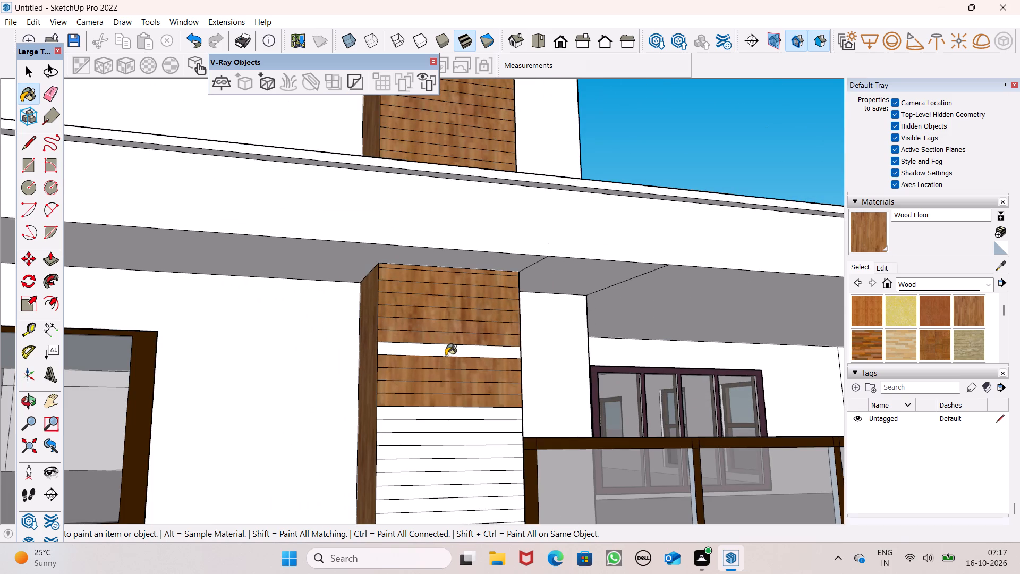
left_click(449, 347)
Paint several strips of the tower's front face beside and just below the balcony railing with Wood Floor.
scroll(478, 299, "down", 7)
scroll(450, 381, "up", 6)
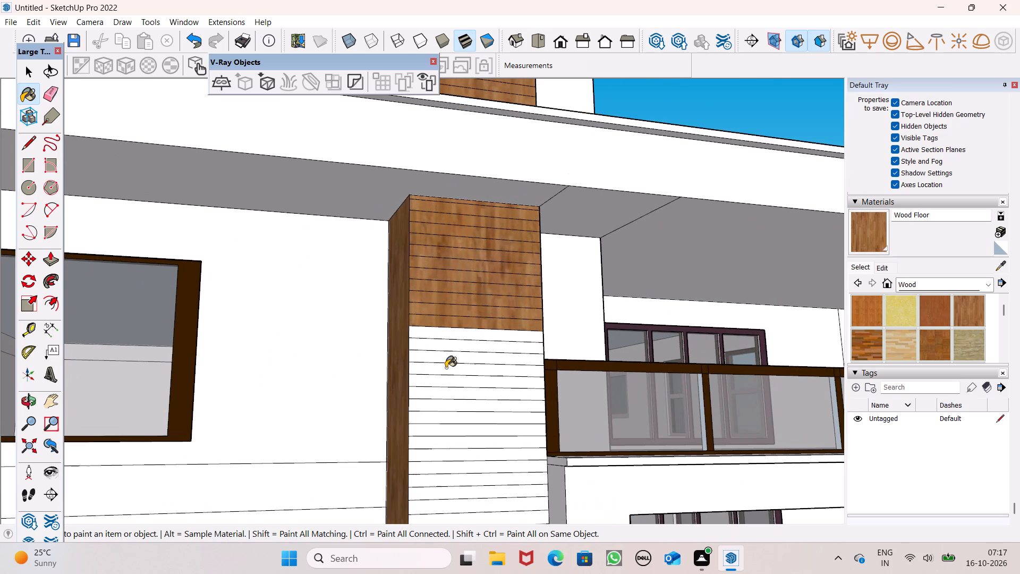
left_click(452, 333)
left_click(452, 346)
left_click(453, 349)
left_click_drag(455, 365, 456, 371)
left_click(456, 382)
left_click(459, 408)
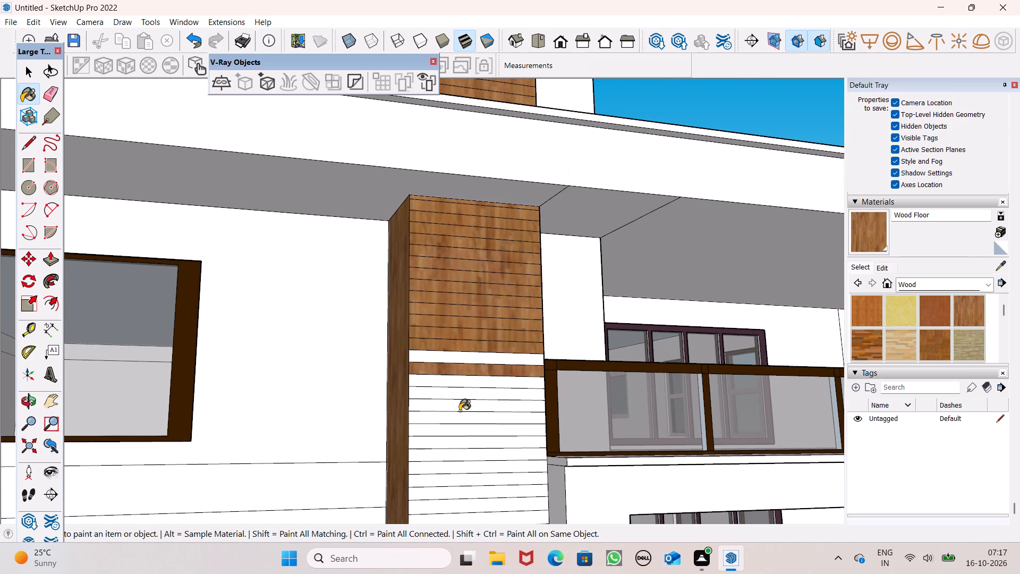
left_click_drag(461, 420, 462, 430)
left_click(461, 472)
left_click_drag(461, 499, 461, 507)
left_click(460, 510)
left_click(462, 463)
left_click(471, 433)
left_click(476, 435)
left_click(494, 391)
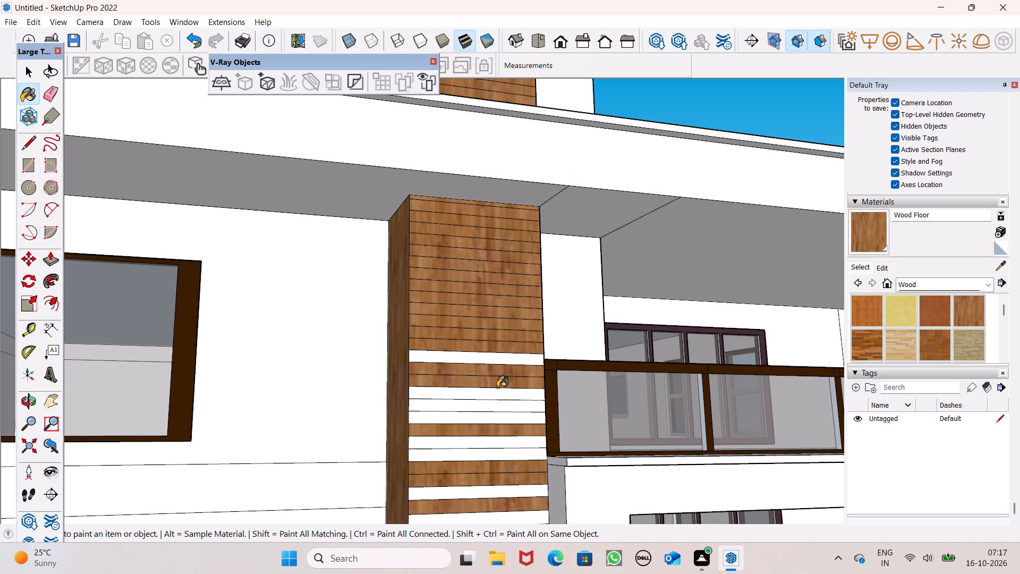
Fill the unpainted gaps between the wood strips beside and just below the balcony railing with Wood Floor.
left_click(507, 357)
left_click_drag(498, 384, 495, 394)
double_click(487, 410)
left_click_drag(488, 407, 488, 413)
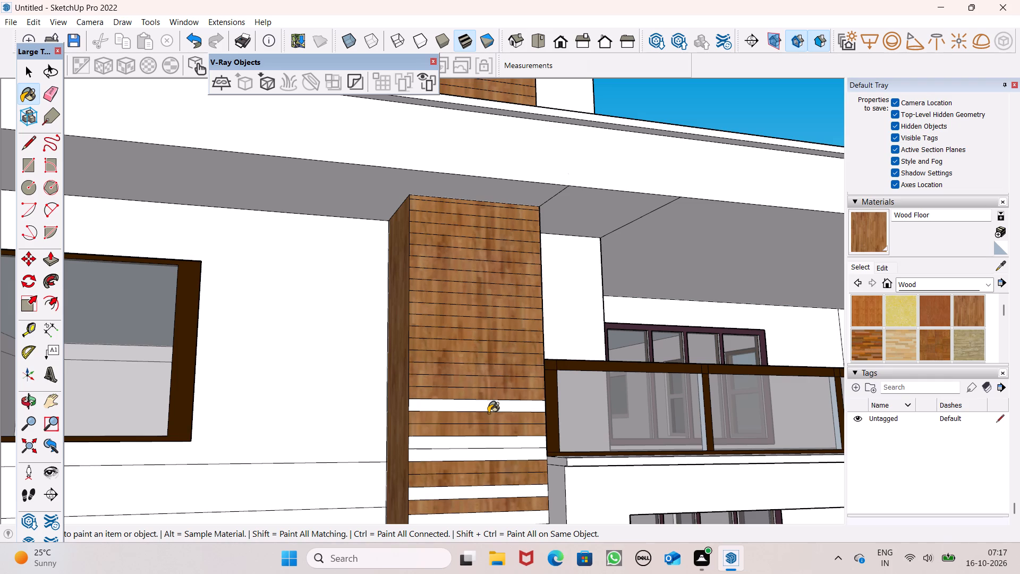
left_click(490, 401)
left_click(478, 441)
left_click_drag(482, 456, 482, 466)
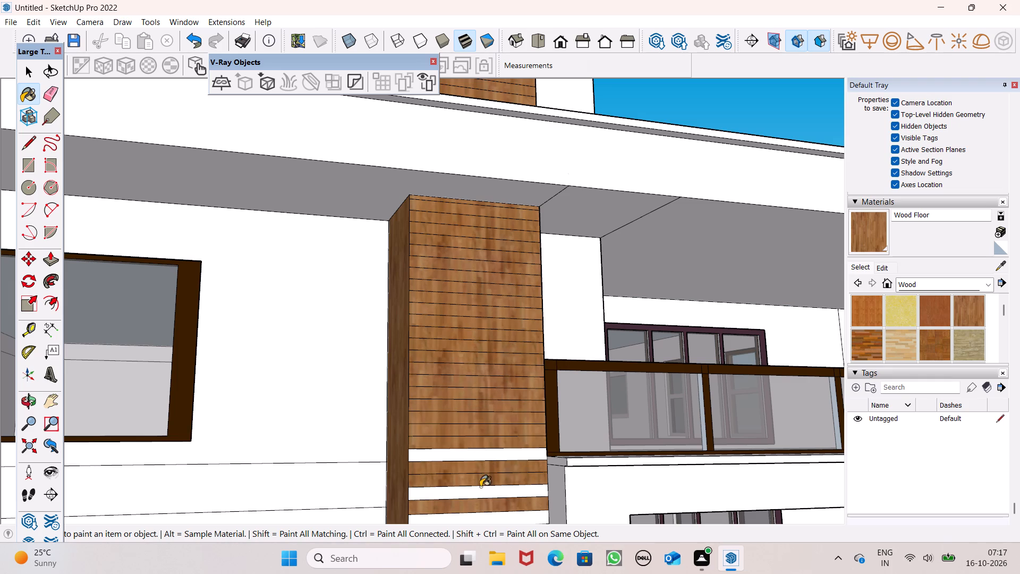
left_click(480, 488)
left_click(473, 458)
scroll(444, 351, "down", 12)
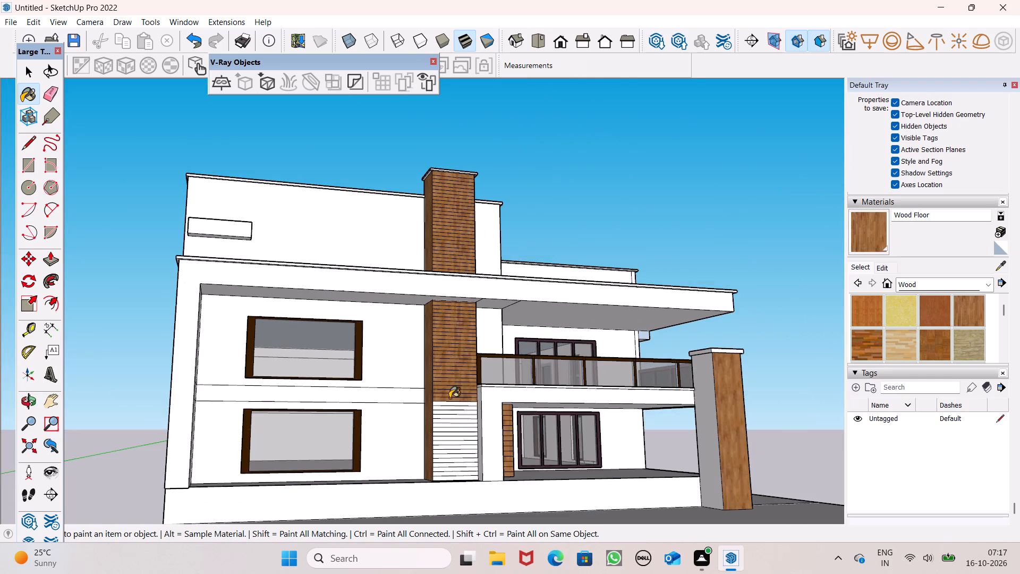
Paint the lowest strips of the tower's front face, from its base upward, with Wood Floor.
scroll(453, 488, "up", 15)
left_click(430, 493)
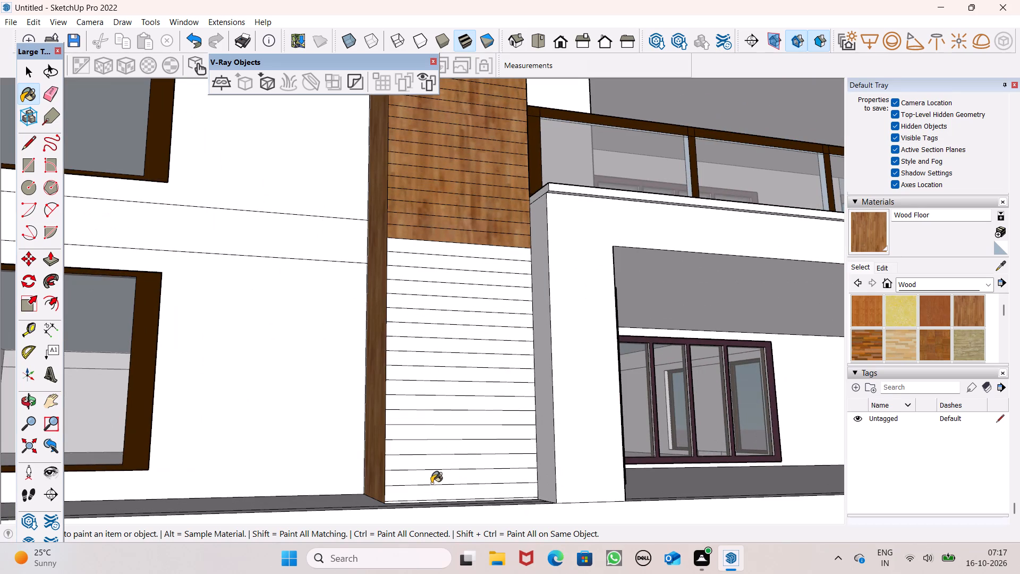
left_click(431, 480)
left_click(432, 475)
left_click(435, 463)
left_click(441, 454)
left_click(445, 442)
left_click(449, 438)
left_click(456, 420)
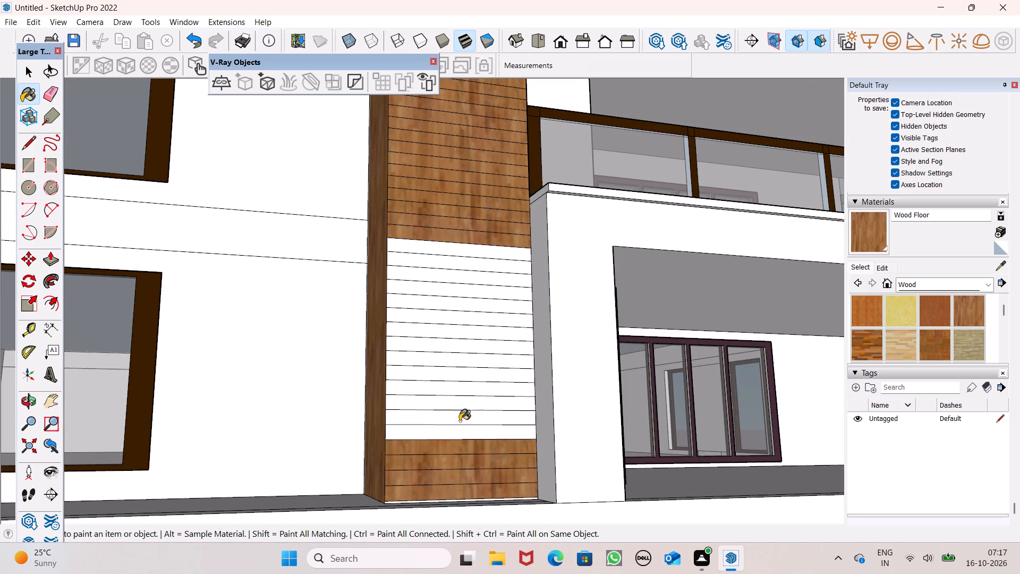
Continue painting the tower's front strips with Wood Floor, up to the already painted section beside the balcony.
left_click(460, 423)
left_click_drag(458, 418, 458, 425)
left_click(460, 400)
left_click(471, 382)
left_click(477, 363)
left_click(481, 349)
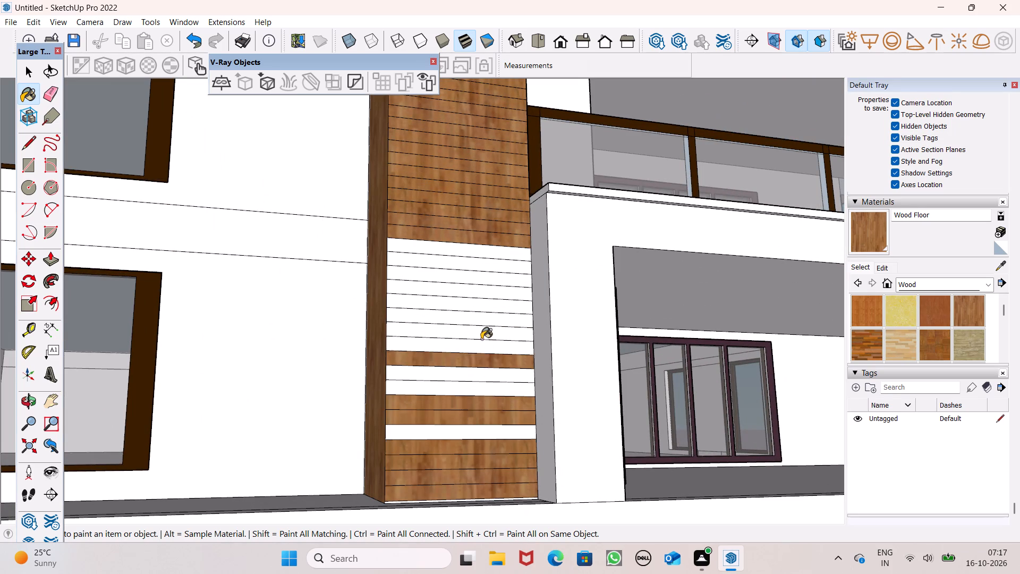
left_click(481, 337)
left_click(481, 314)
left_click(481, 305)
double_click(477, 290)
double_click(475, 280)
left_click(476, 266)
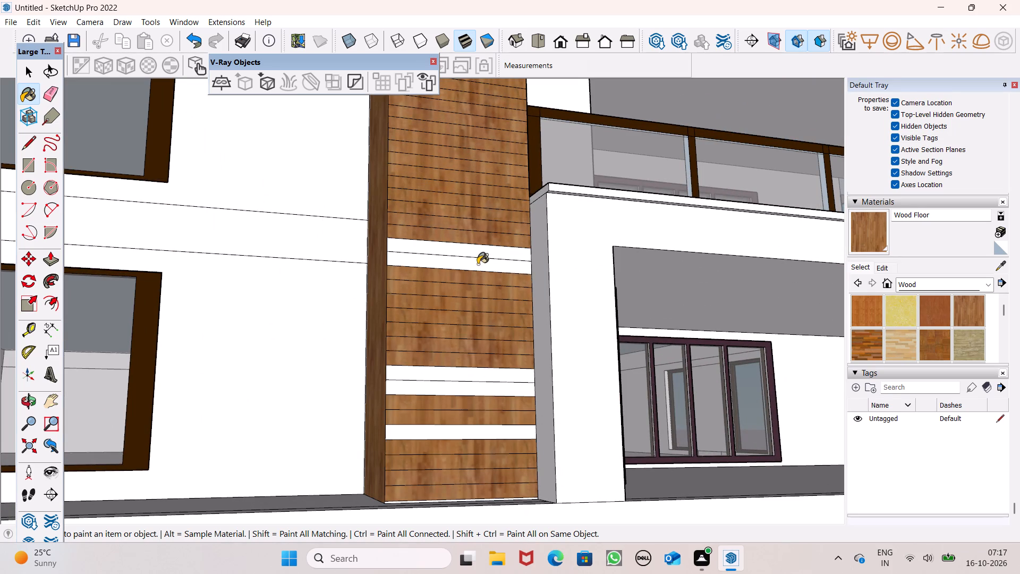
left_click(478, 262)
left_click(480, 257)
left_click(495, 242)
Fill the skipped strips in the lower part of the tower's front face with Wood Floor.
left_click(466, 375)
left_click_drag(466, 386, 465, 393)
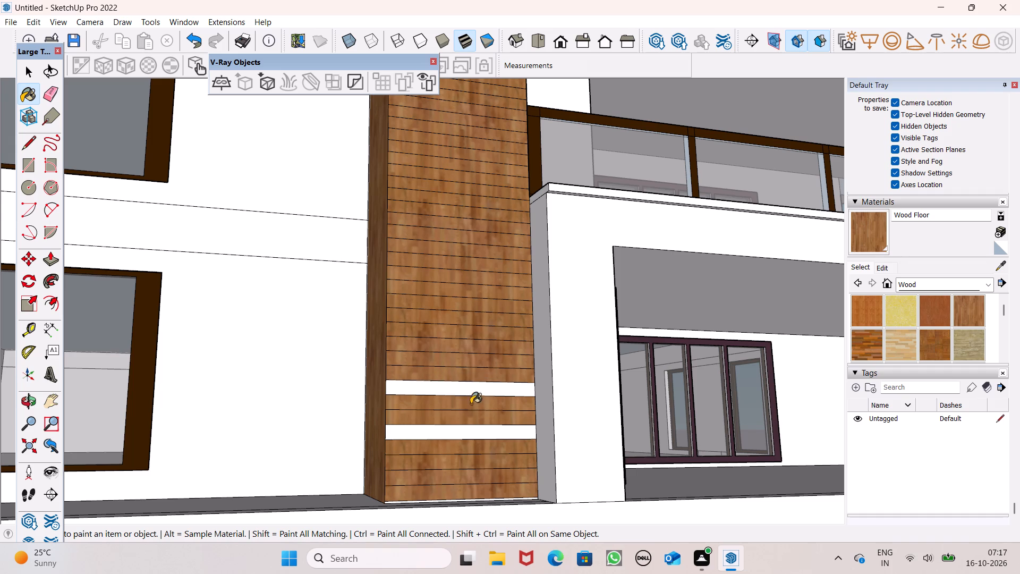
left_click(465, 432)
Paint the thin white sliver at the very base of the tower's front face with Wood Floor.
scroll(420, 423, "down", 2)
middle_click_drag(436, 478, 479, 450)
scroll(468, 459, "up", 4)
middle_click_drag(457, 474, 480, 558)
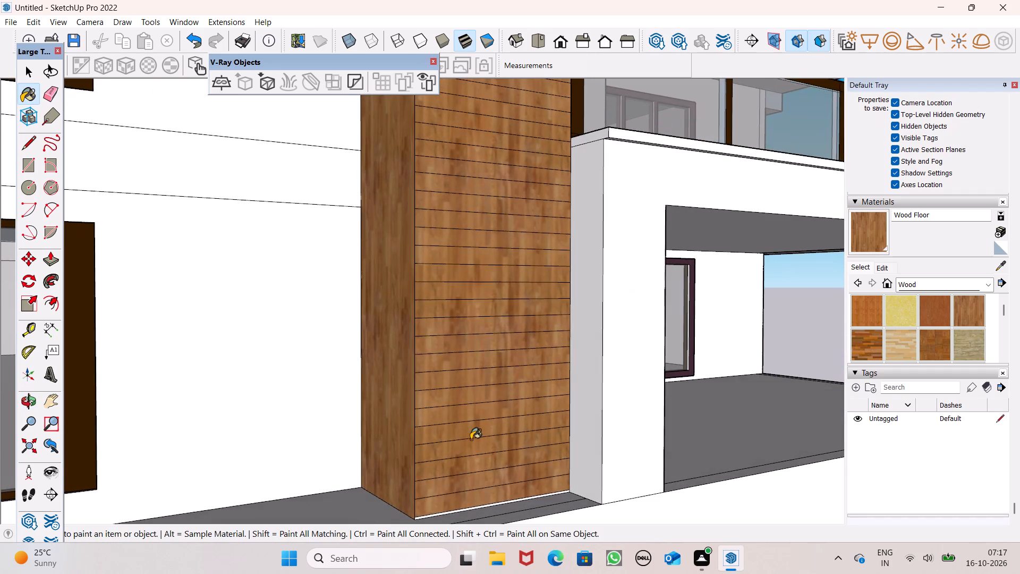
scroll(471, 440, "down", 2)
scroll(461, 514, "up", 12)
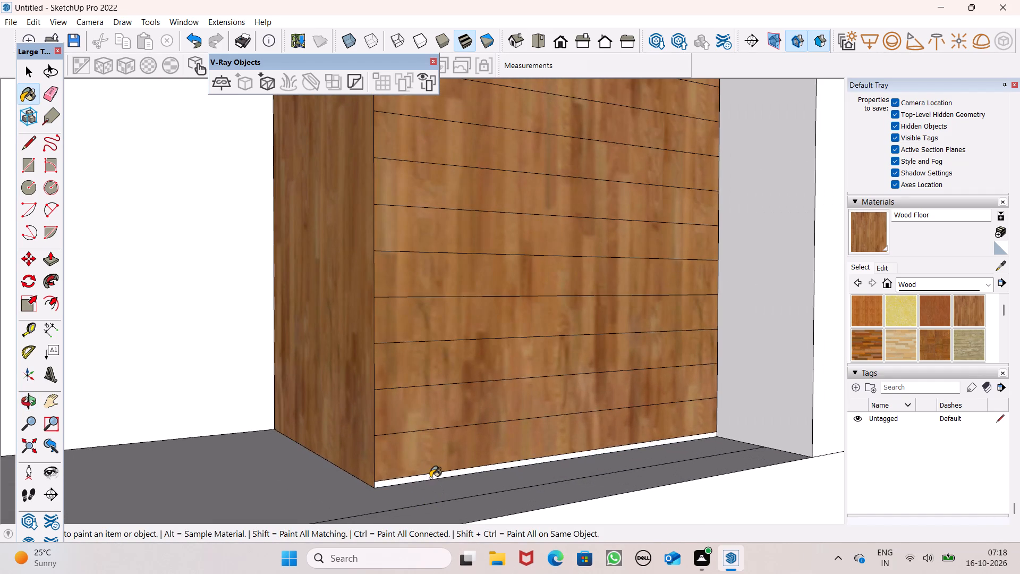
left_click(430, 478)
Paint the front wall of the lower rooftop block above the balcony side with Color M06 from the Colors collection.
scroll(411, 424, "down", 13)
scroll(458, 460, "up", 1)
middle_click_drag(447, 460, 175, 483)
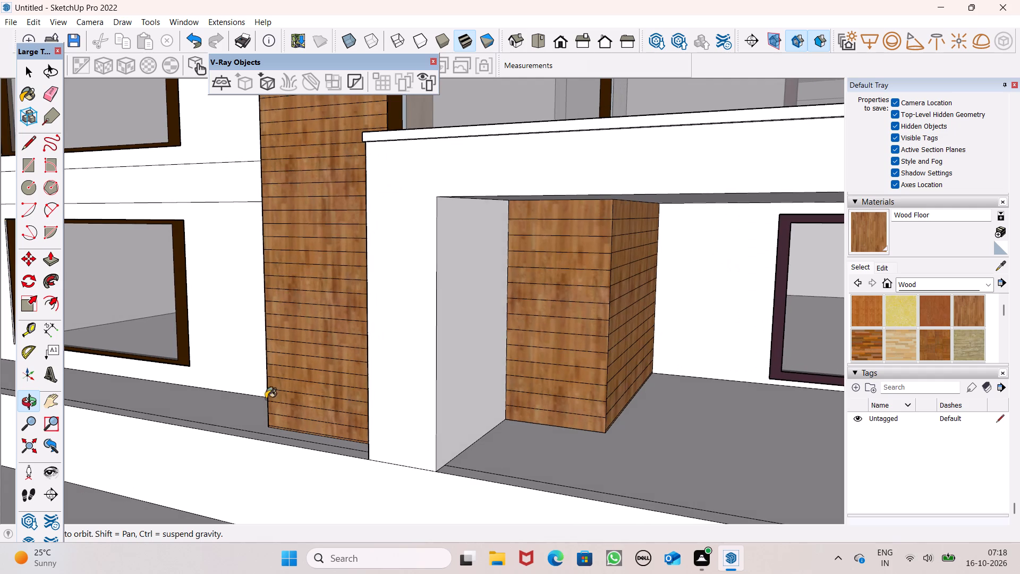
scroll(387, 238, "down", 19)
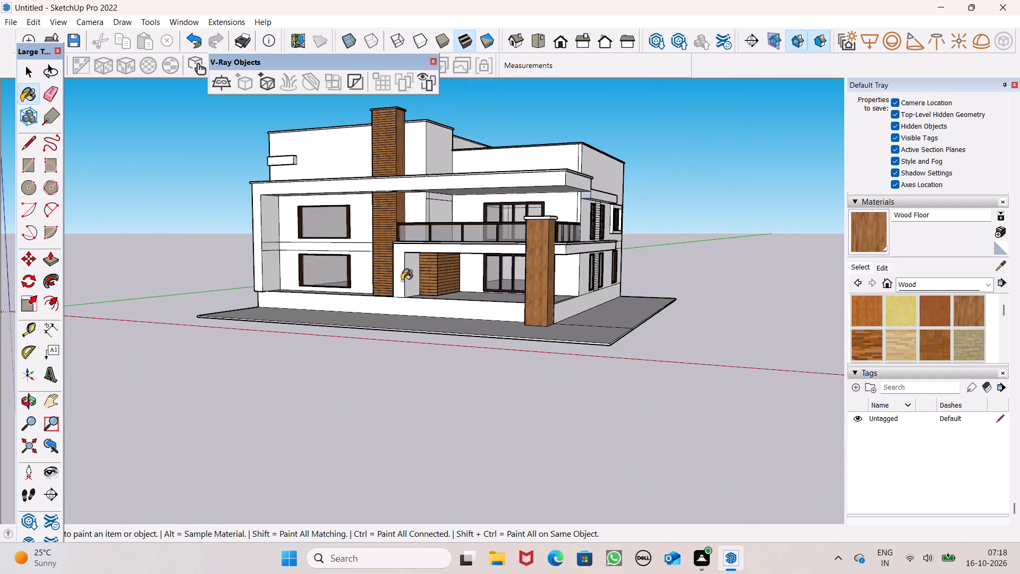
middle_click_drag(418, 305, 535, 334)
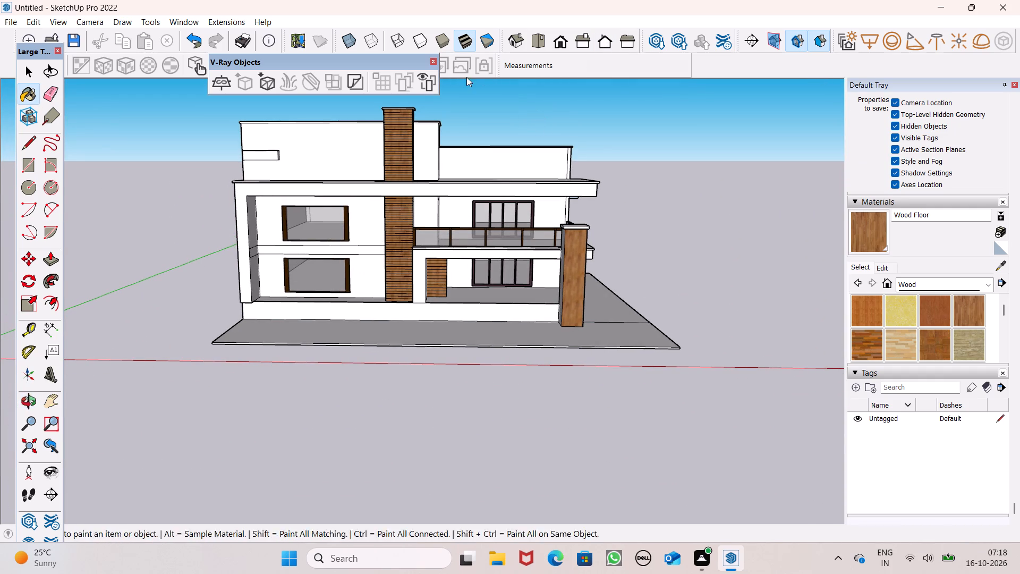
key("space")
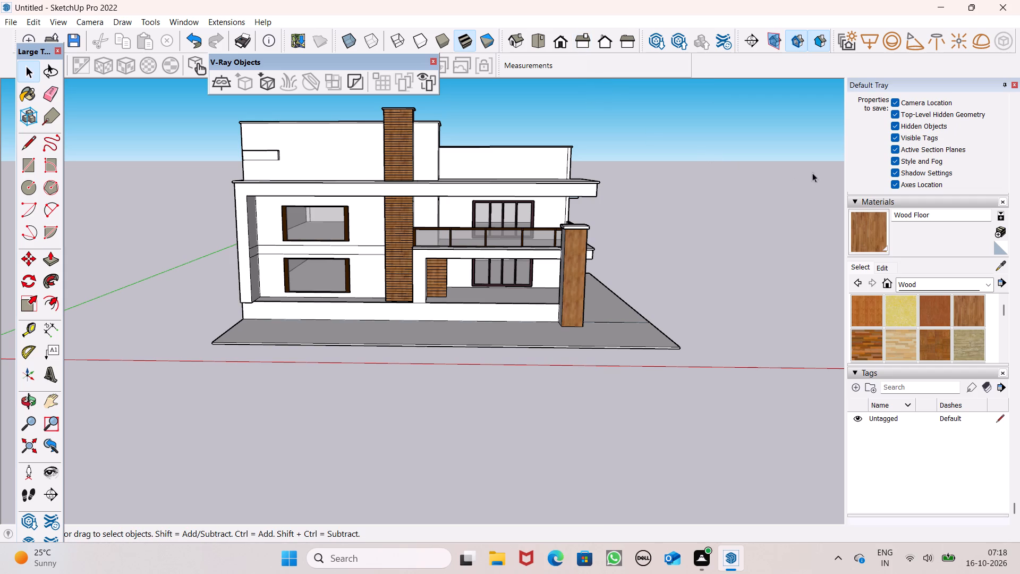
left_click(933, 280)
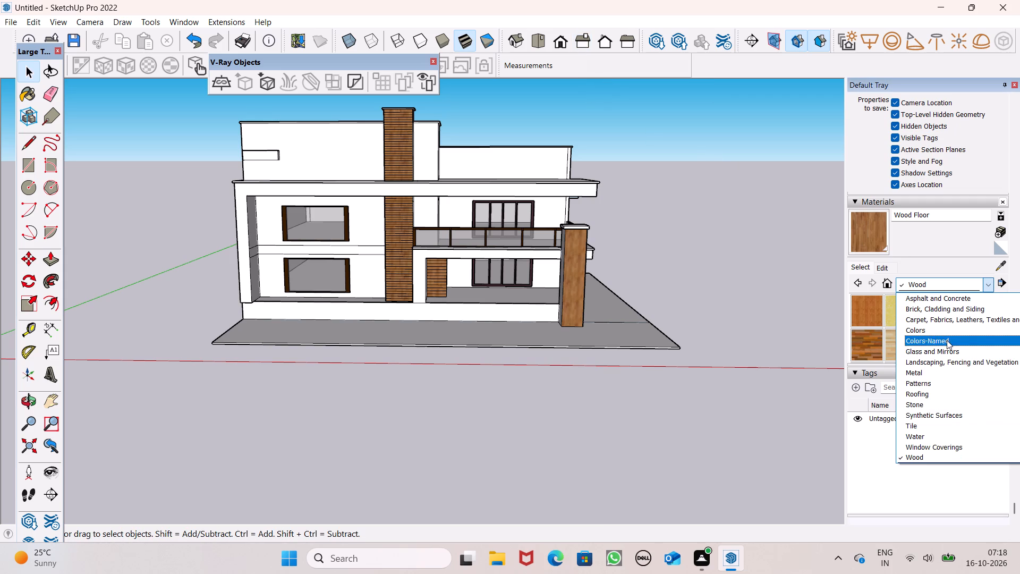
left_click(936, 326)
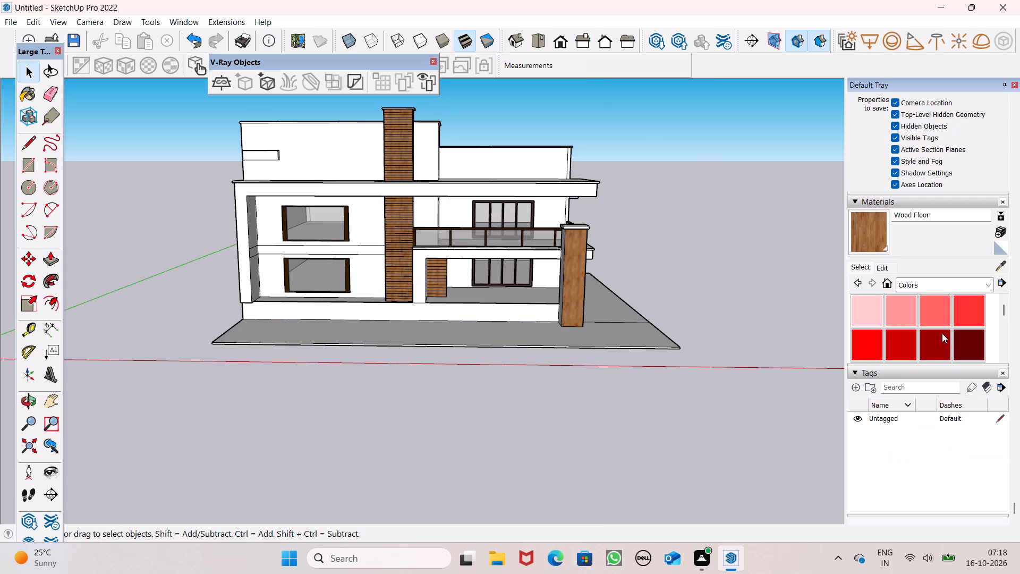
scroll(942, 342, "down", 16)
scroll(950, 353, "down", 8)
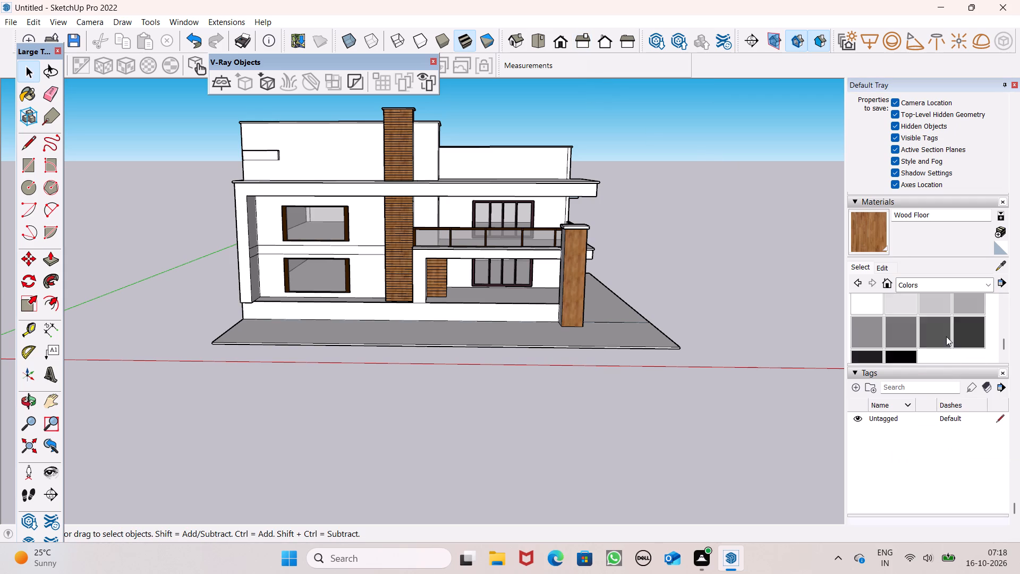
scroll(946, 336, "down", 4)
scroll(943, 352, "up", 2)
scroll(970, 362, "down", 2)
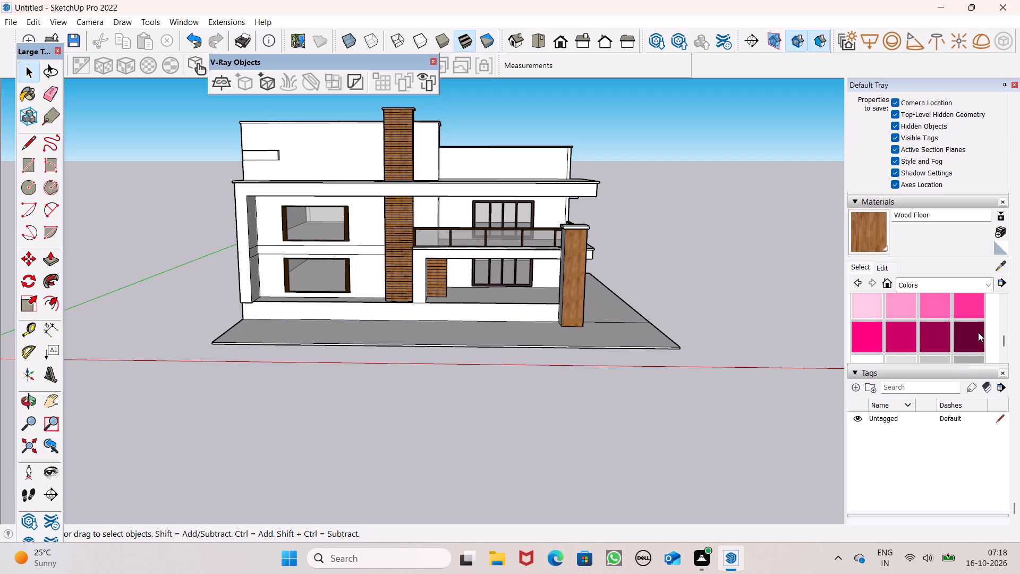
scroll(978, 332, "up", 1)
left_click(941, 340)
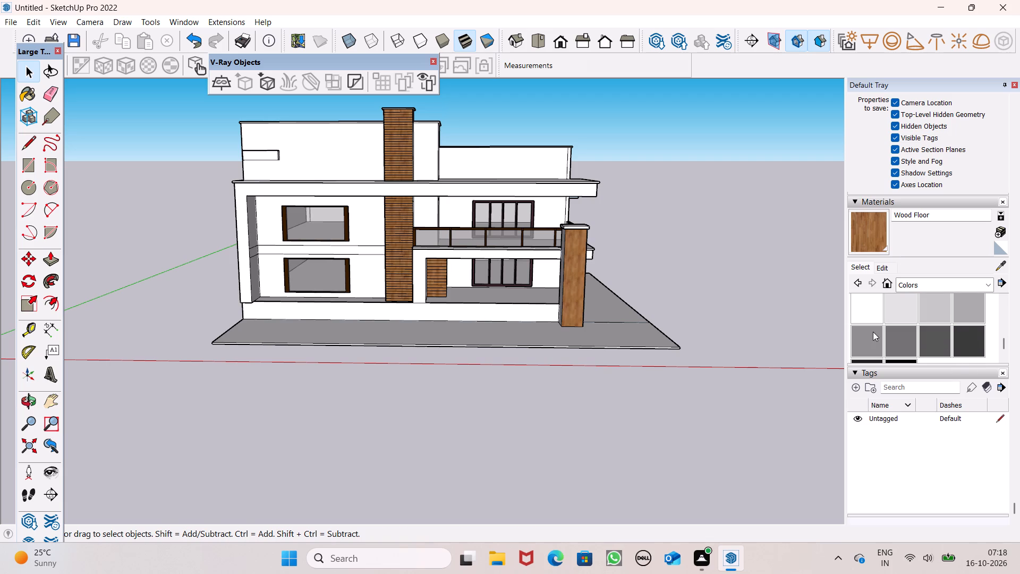
left_click(522, 179)
left_click(524, 173)
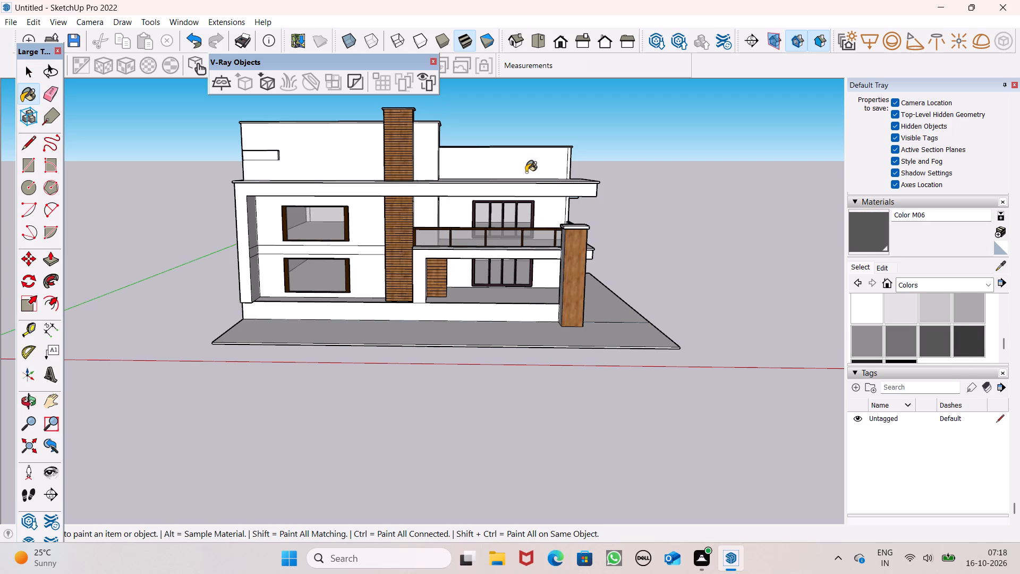
Paint the top-storey front wall with the projecting box, and the adjoining side wall of the house, with Color M07.
left_click(971, 334)
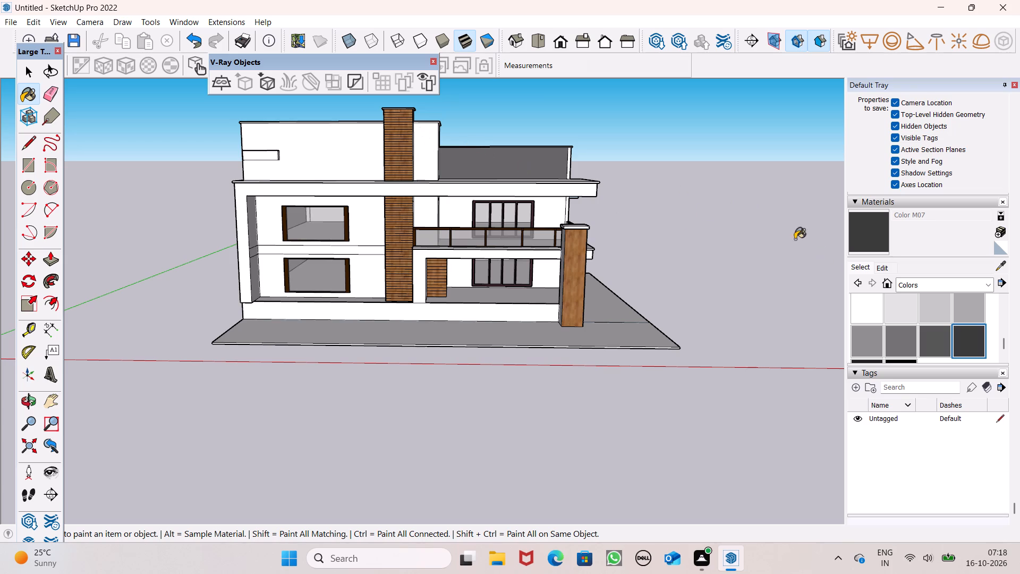
left_click(341, 146)
middle_click_drag(361, 189, 556, 179)
scroll(556, 179, "up", 1)
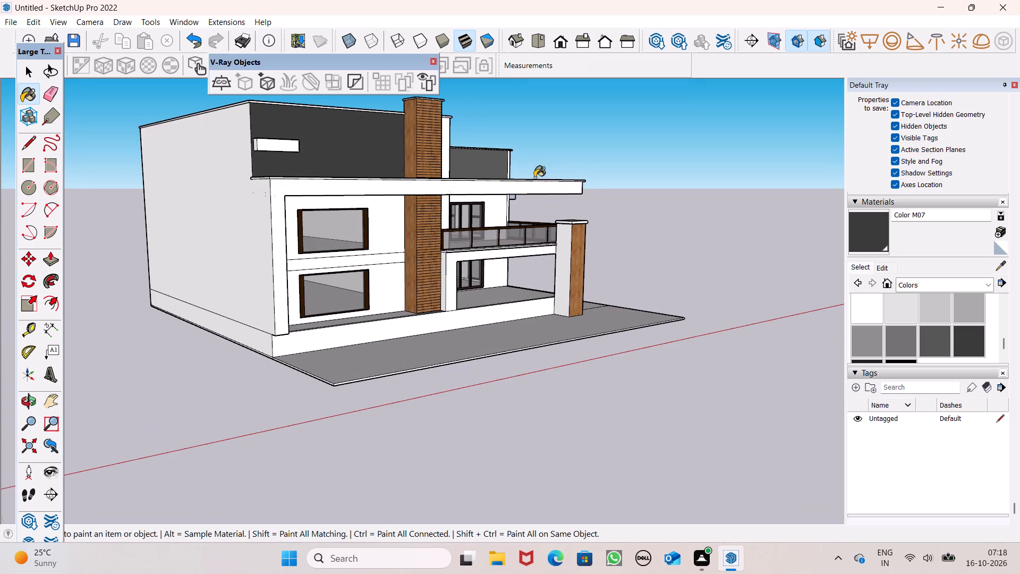
left_click(241, 171)
Paint the front, both ends, top and underside of the projecting box on the top-storey wall with Color M07.
scroll(301, 158, "up", 8)
left_click(269, 130)
scroll(184, 124, "up", 6)
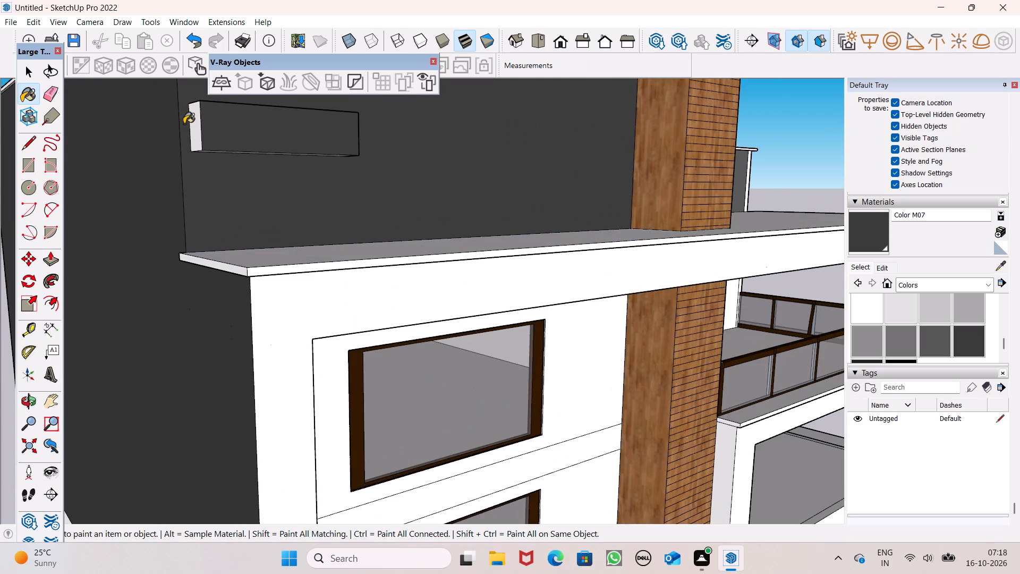
left_click(191, 122)
middle_click_drag(235, 171, 227, 330)
left_click_drag(242, 354, 243, 365)
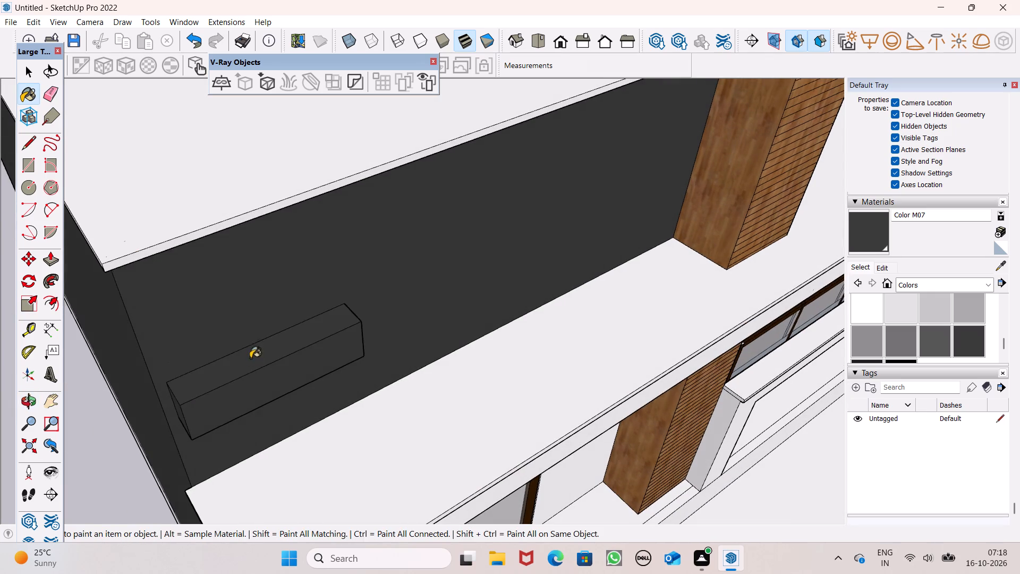
scroll(372, 265, "down", 4)
middle_click_drag(339, 339, 2, 201)
scroll(165, 150, "up", 5)
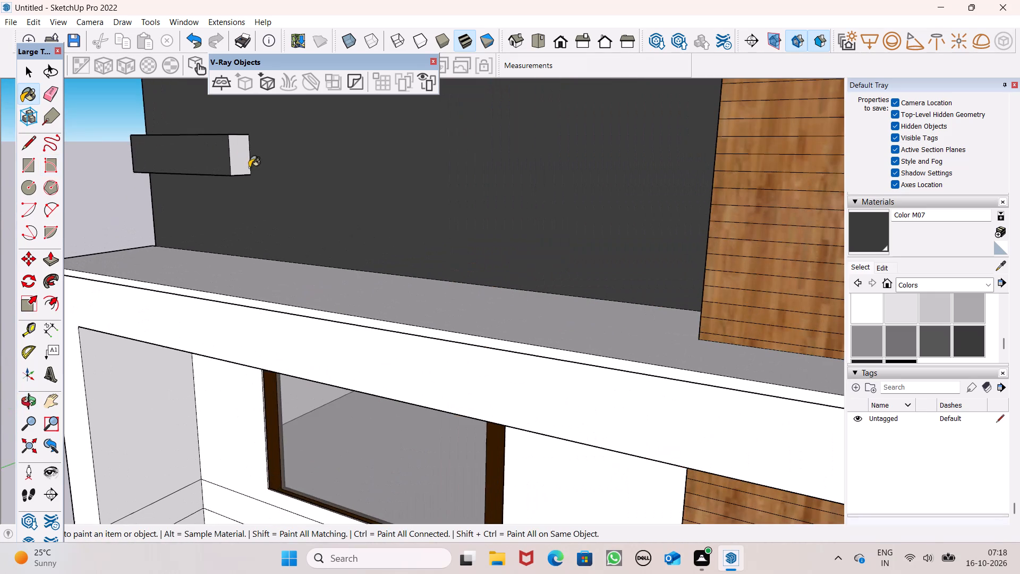
left_click(237, 158)
middle_click_drag(249, 173, 296, 61)
left_click(206, 209)
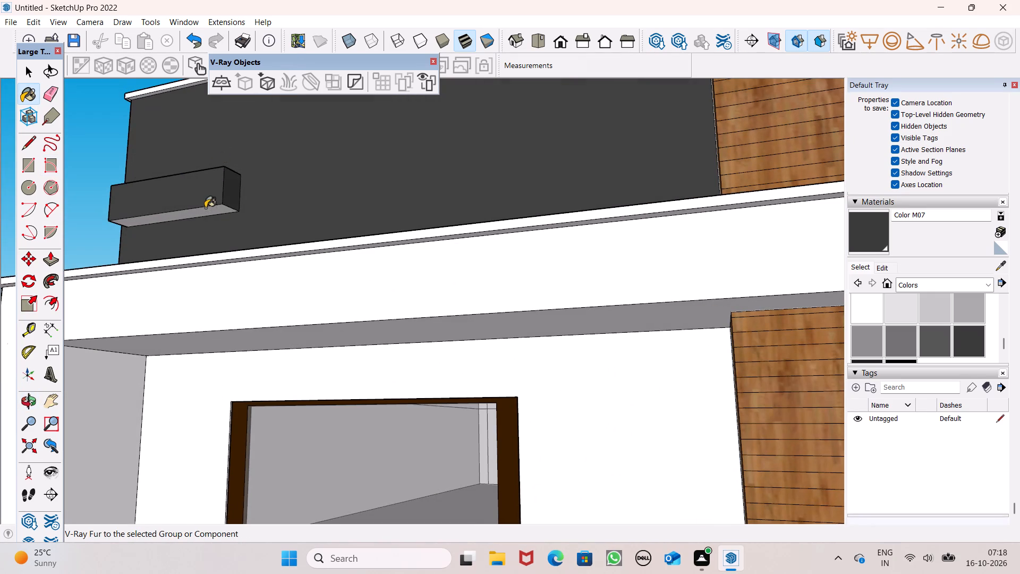
Push/Pull the horizontal band between the upper and lower front windows outward by about 4' 3".
scroll(313, 169, "down", 9)
middle_click_drag(336, 181, 367, 293)
scroll(375, 285, "down", 5)
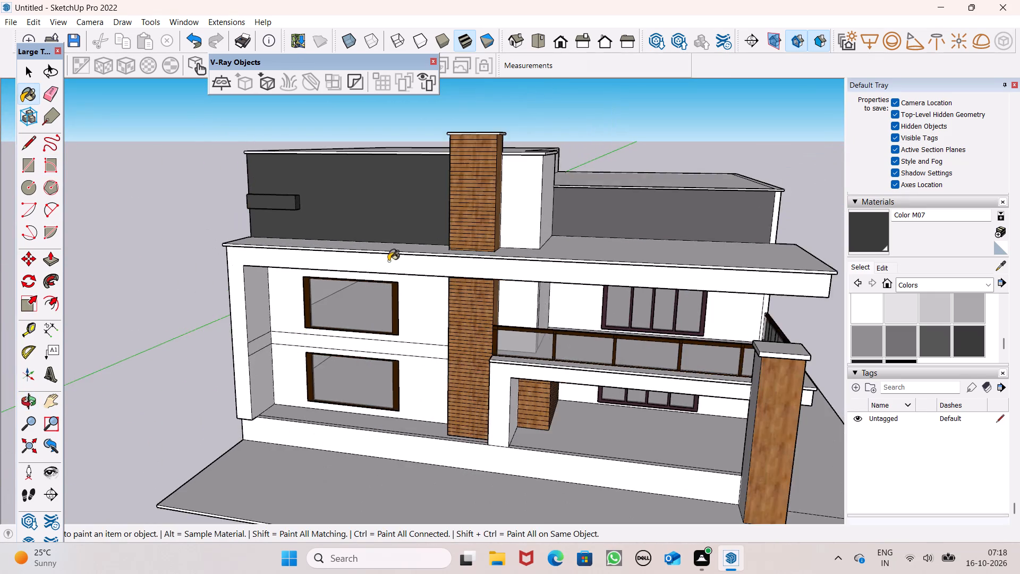
scroll(393, 267, "down", 5)
middle_click_drag(404, 313, 518, 309)
scroll(272, 349, "up", 6)
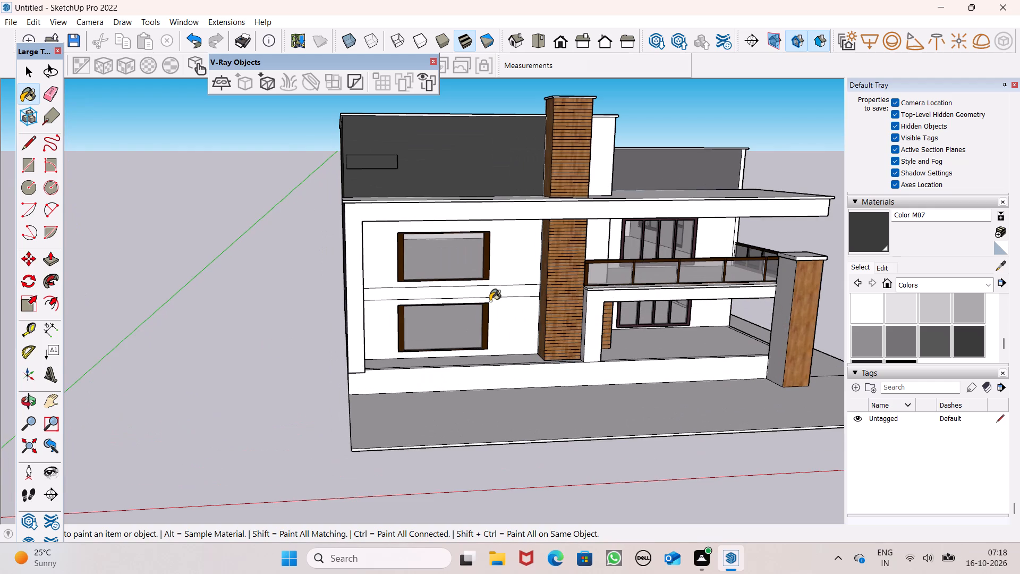
scroll(501, 303, "up", 1)
middle_click_drag(501, 303, 400, 300)
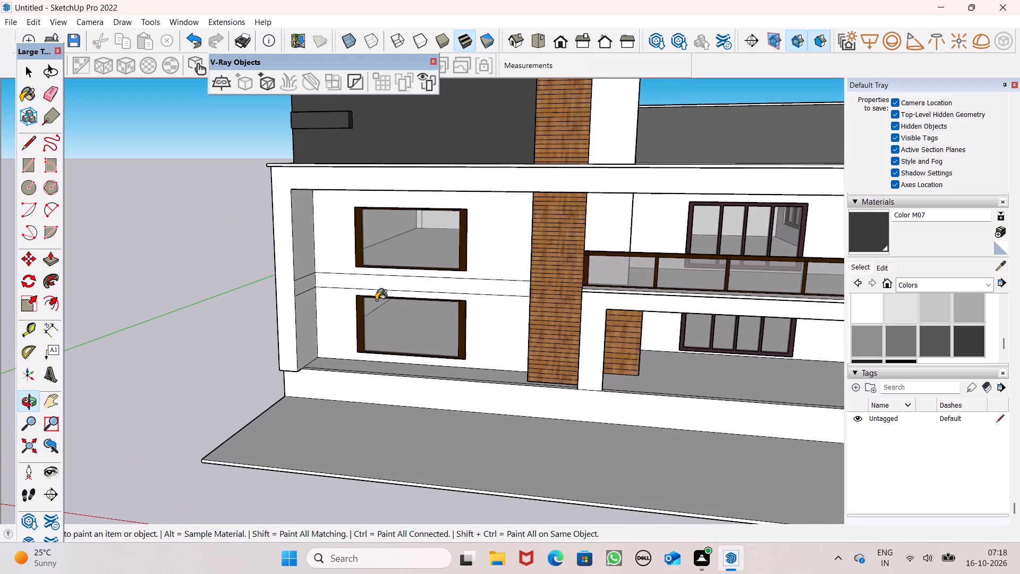
left_click(49, 267)
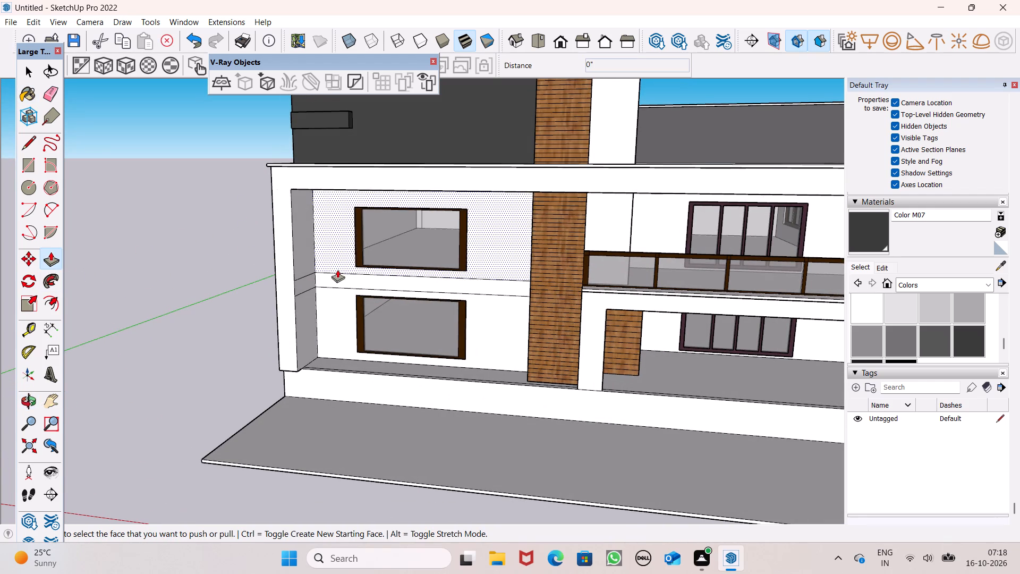
left_click_drag(346, 279, 337, 290)
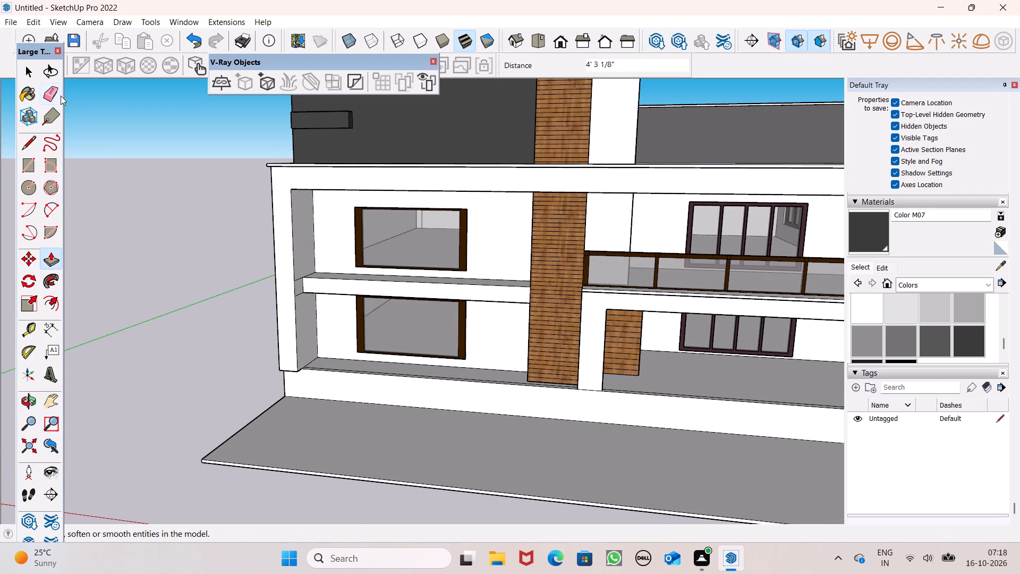
Erase the leftover edges on the recess side wall at the end of the projecting band.
left_click(53, 92)
scroll(293, 257, "up", 7)
left_click_drag(312, 277, 316, 294)
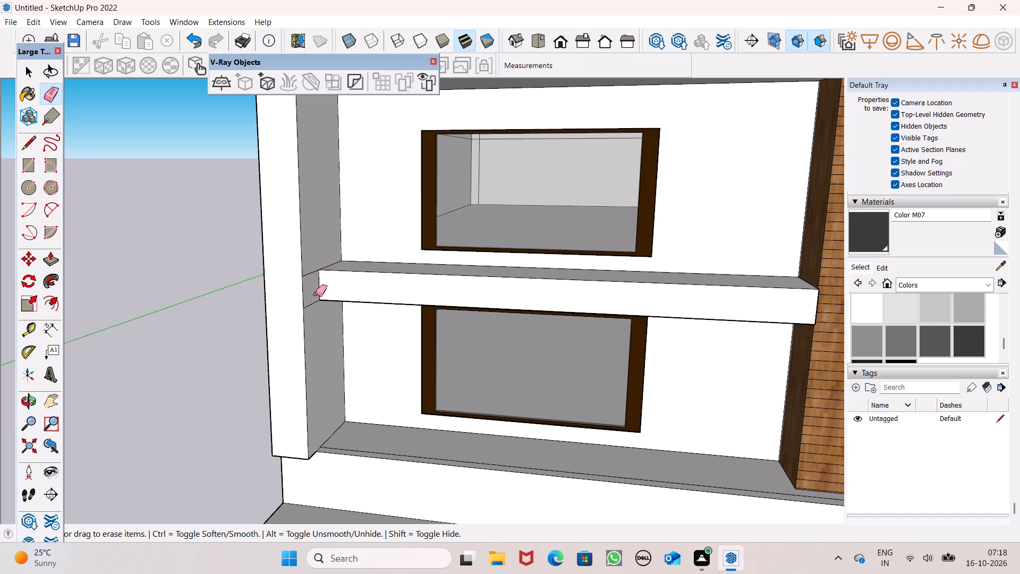
left_click_drag(316, 294, 310, 294)
left_click_drag(307, 251, 310, 278)
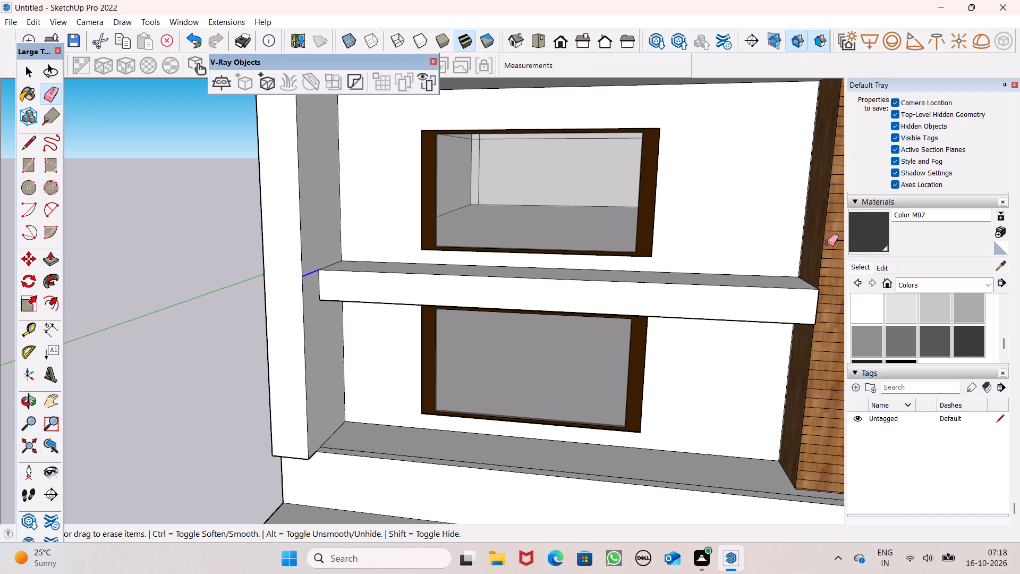
Paint the top, front and underside of the projecting band between the windows with Color M07.
left_click(860, 238)
left_click(665, 276)
left_click(666, 293)
middle_click_drag(678, 324, 678, 250)
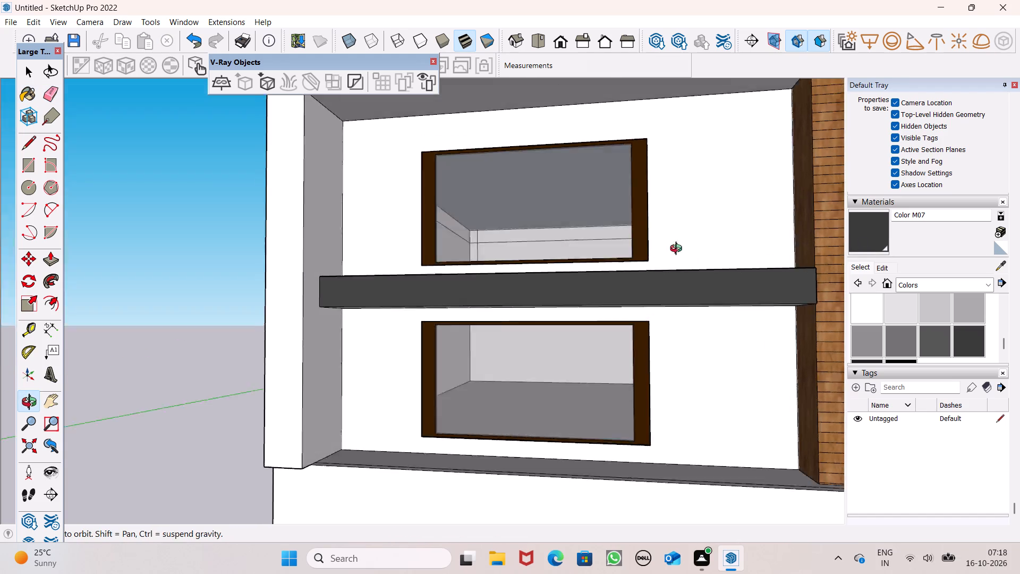
middle_click_drag(678, 250, 690, 124)
left_click(717, 294)
Paint the recessed front wall around the upper window, above the projecting band, with Color M07.
scroll(704, 239, "down", 3)
middle_click_drag(707, 244, 721, 286)
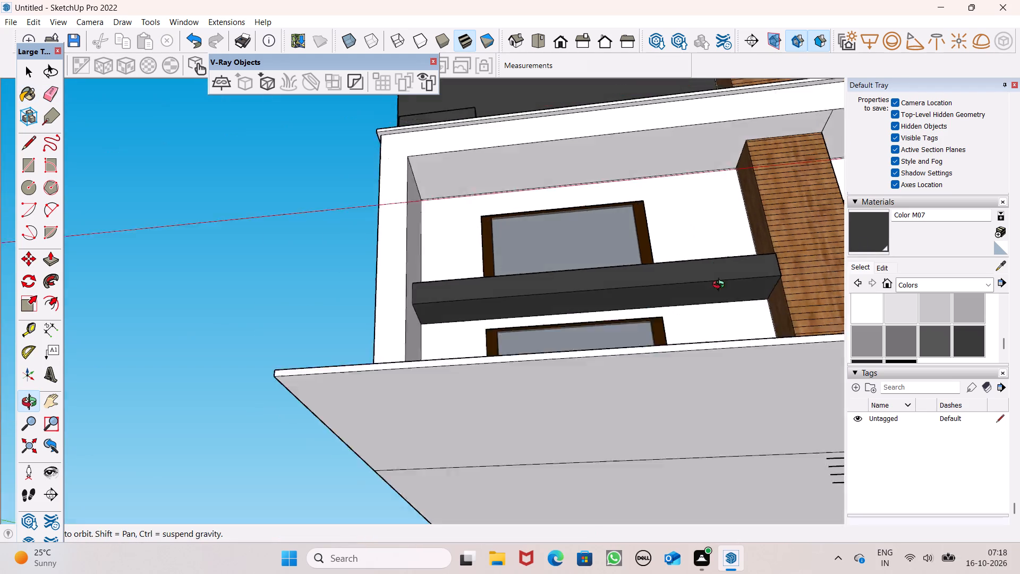
middle_click_drag(721, 286, 737, 381)
scroll(704, 322, "down", 5)
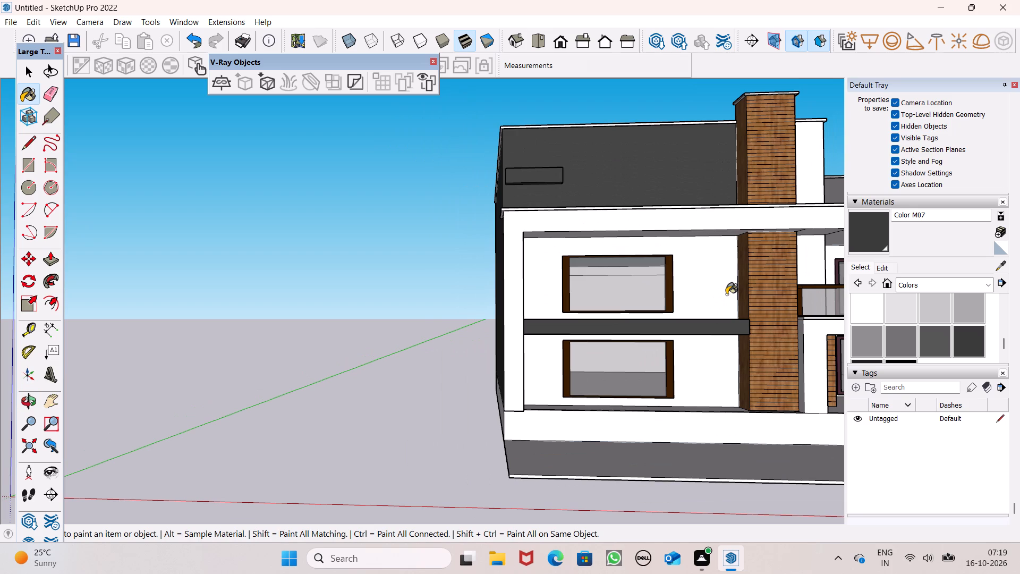
left_click(729, 291)
middle_click_drag(674, 280, 562, 372)
scroll(690, 331, "down", 1)
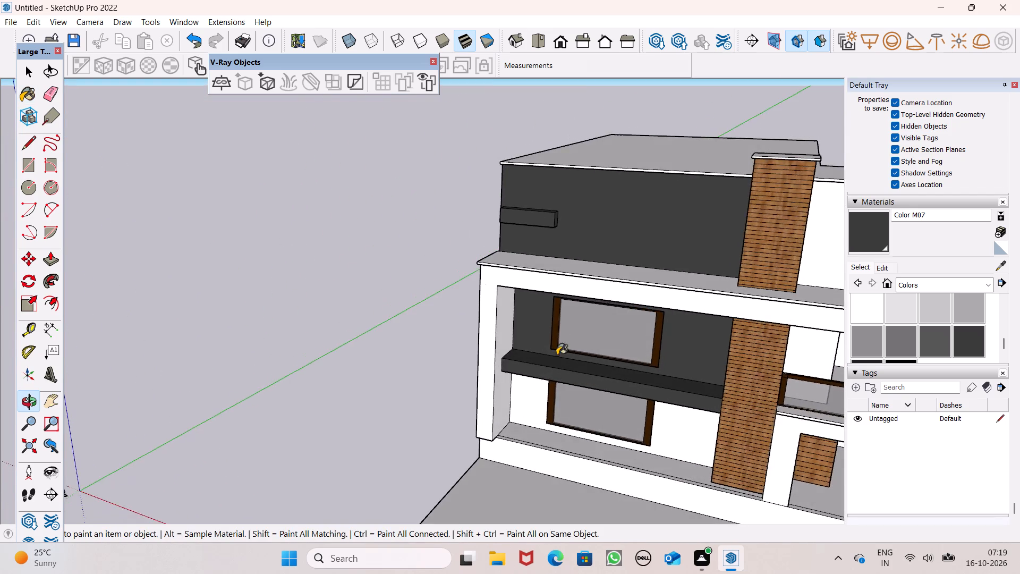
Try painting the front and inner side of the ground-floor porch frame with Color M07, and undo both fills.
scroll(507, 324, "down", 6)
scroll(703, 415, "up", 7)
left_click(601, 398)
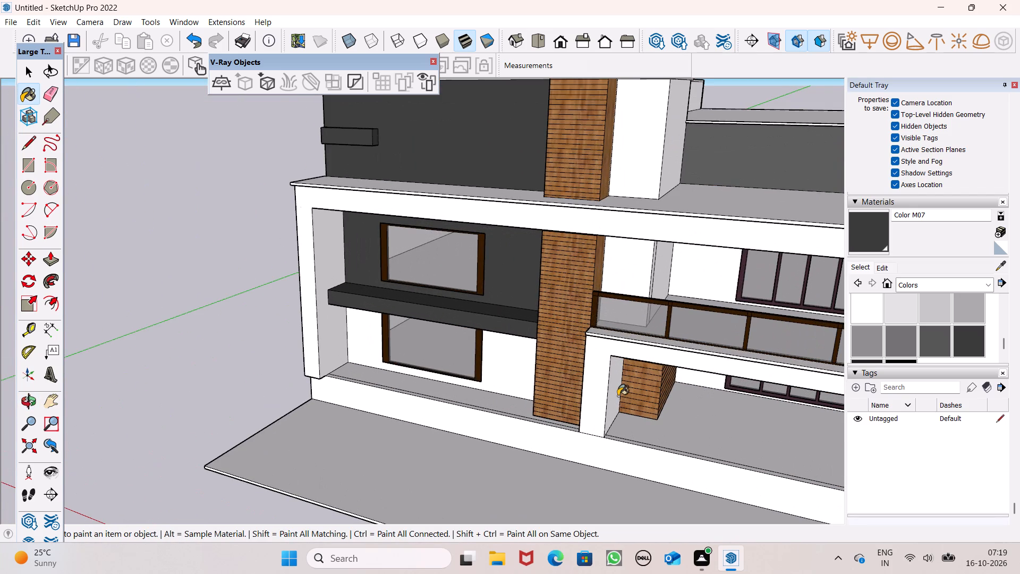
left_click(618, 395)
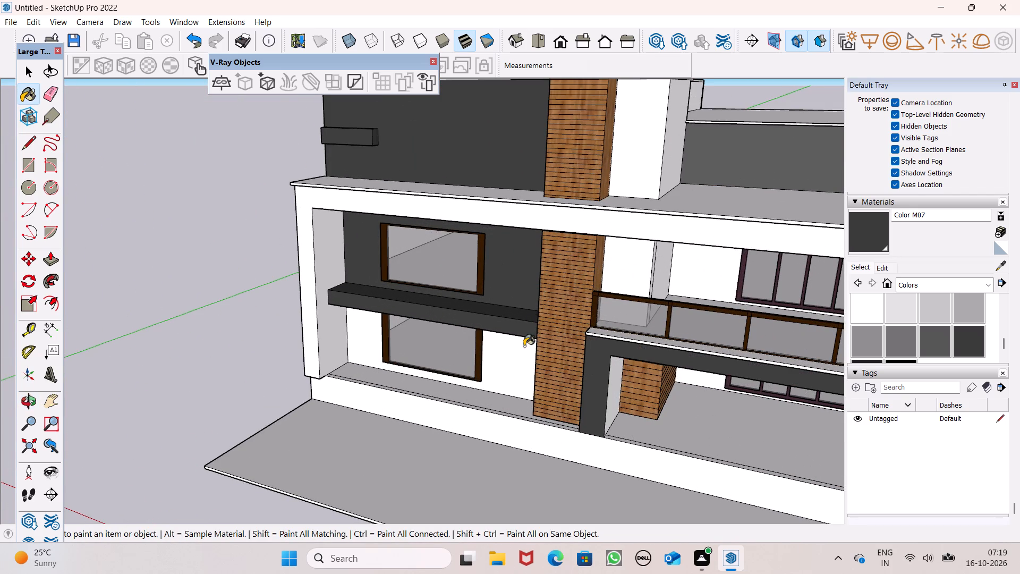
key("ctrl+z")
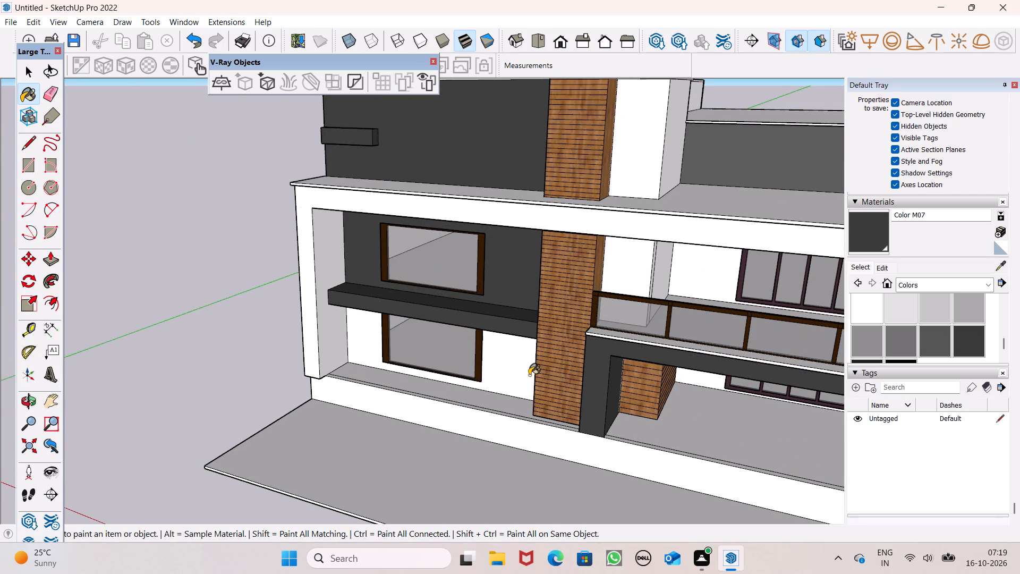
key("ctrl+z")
Paint the wall faces behind the balcony railing beside the wood-clad tower, including the small top and corner strips, with Color M07.
left_click_drag(617, 283, 622, 283)
middle_click_drag(666, 312, 566, 252)
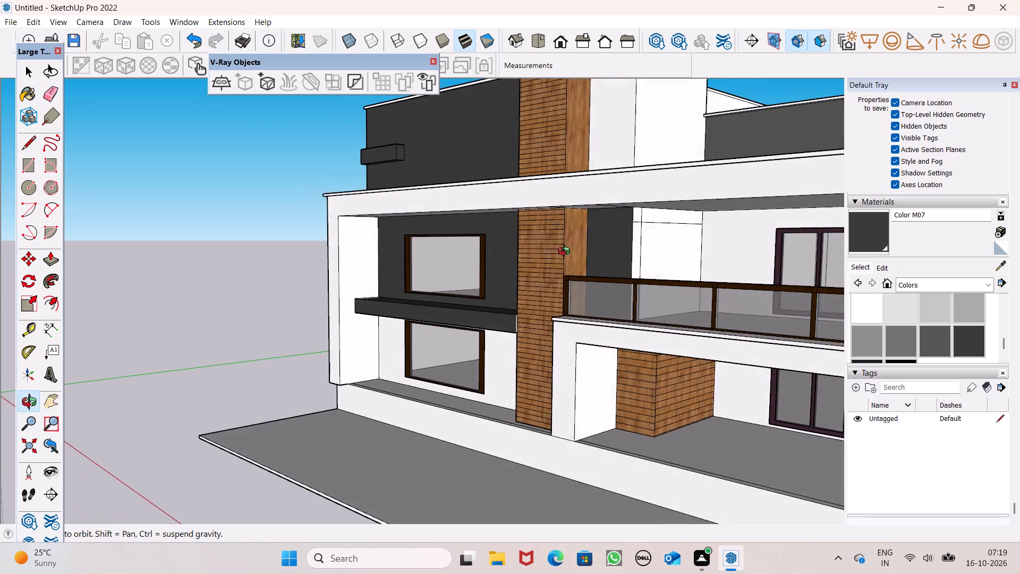
middle_click_drag(566, 252, 562, 255)
scroll(561, 255, "up", 6)
left_click(659, 204)
left_click(654, 227)
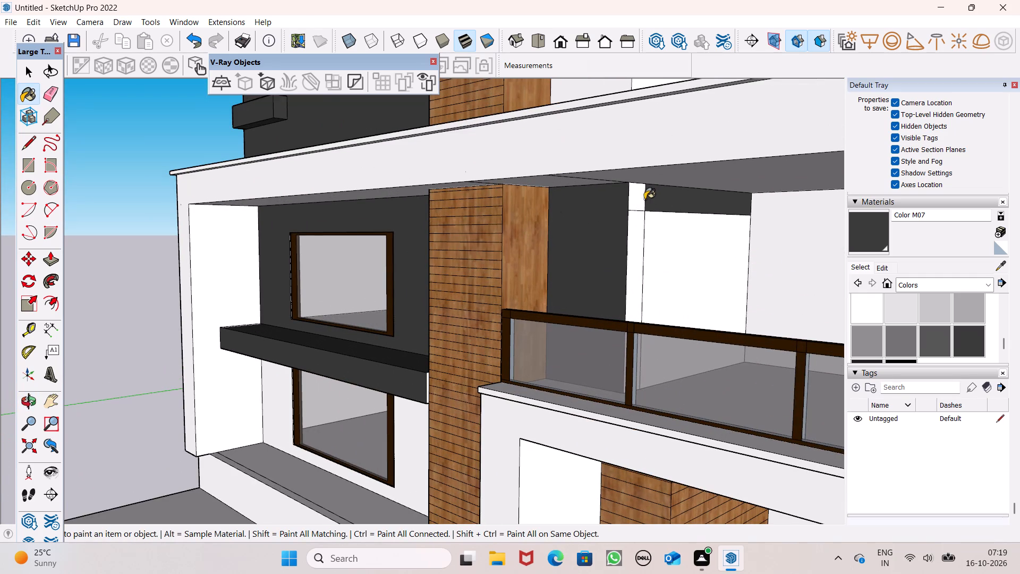
left_click(641, 199)
left_click(642, 221)
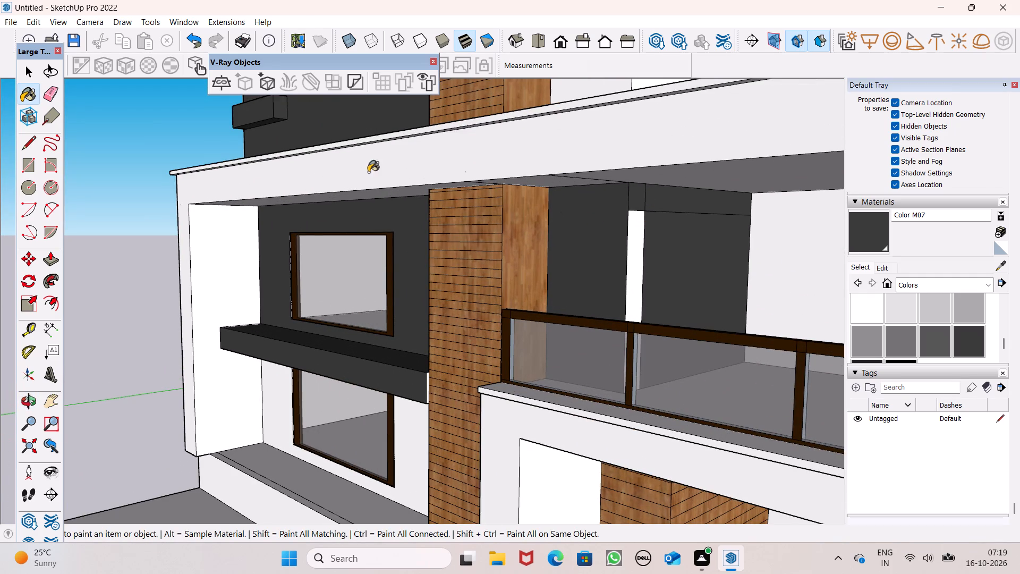
Erase the leftover horizontal and vertical edges on the dark balcony wall beside the tower.
left_click(54, 102)
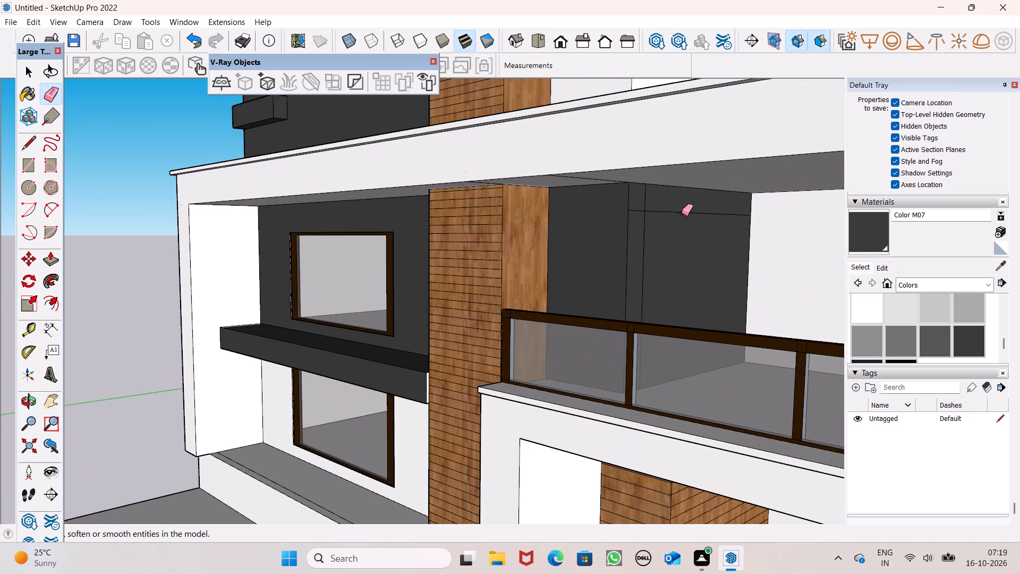
left_click_drag(676, 205, 637, 208)
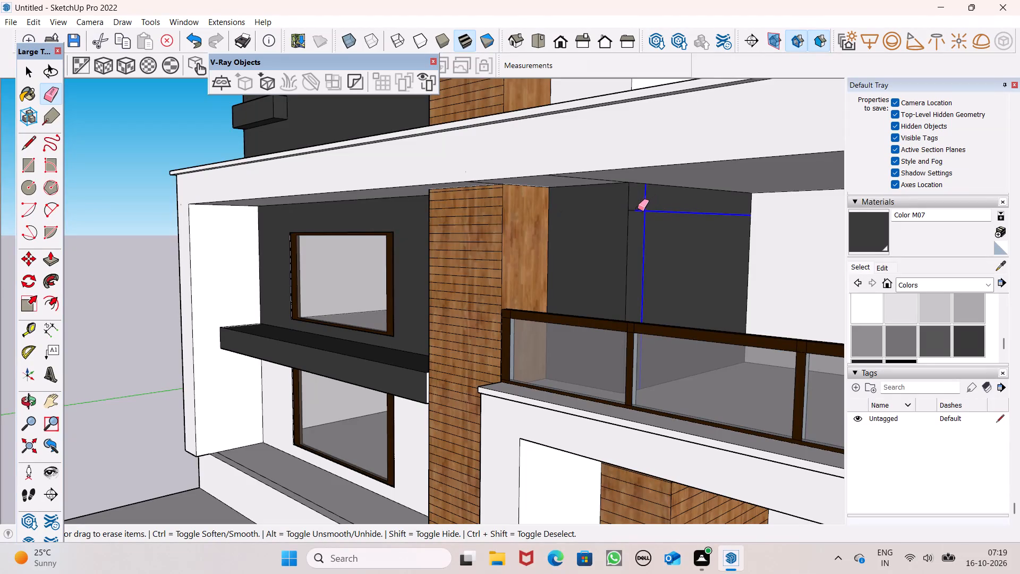
left_click_drag(637, 208, 635, 212)
Paint the top-storey walls beside the tower and the small return wall above the lower roof with Color M07.
scroll(741, 285, "down", 5)
middle_click_drag(741, 317, 776, 382)
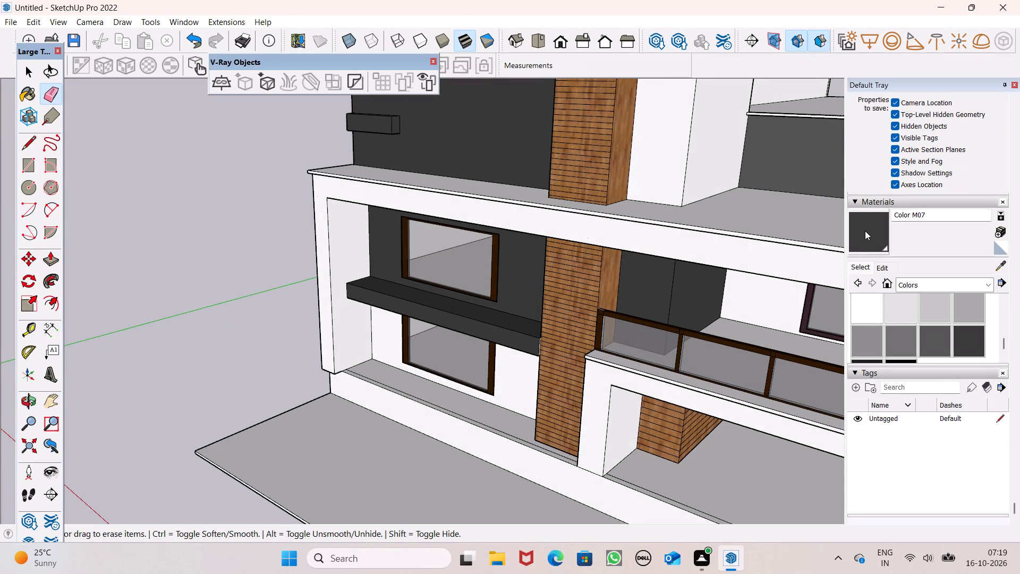
left_click(865, 225)
left_click(705, 114)
left_click(689, 112)
scroll(534, 238, "down", 3)
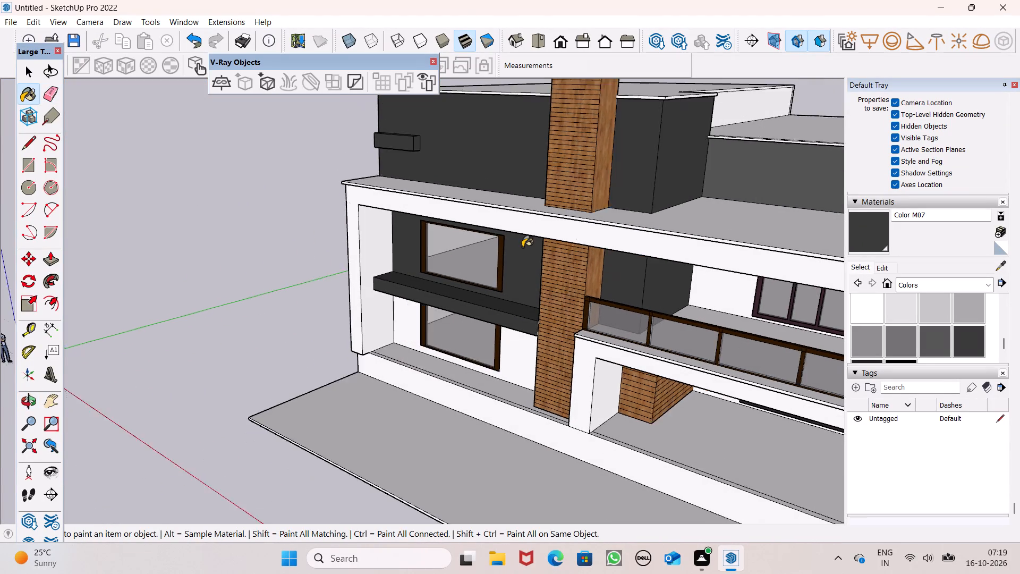
scroll(522, 247, "down", 3)
middle_click_drag(552, 248, 21, 261)
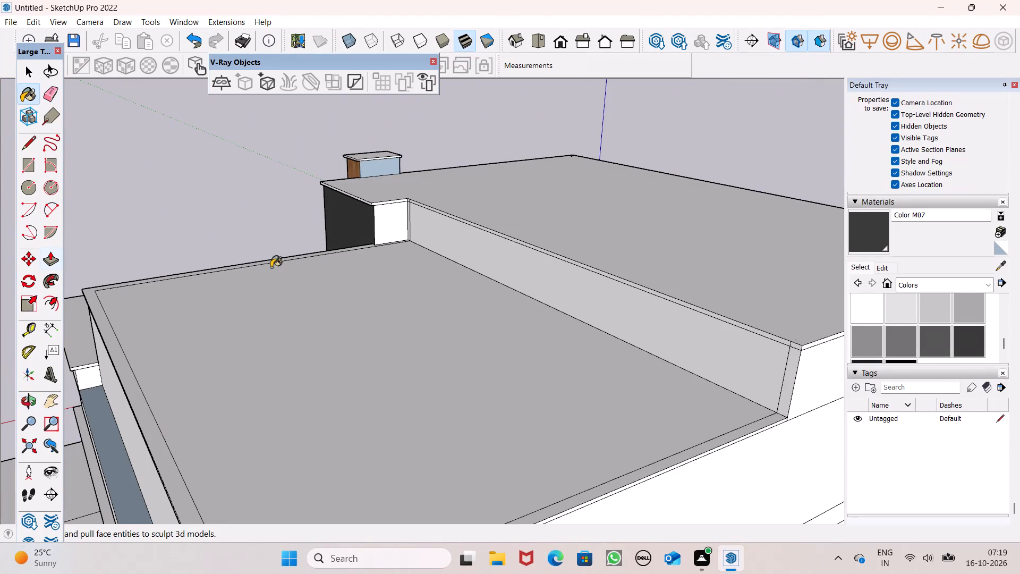
left_click(382, 231)
Paint the upper wall of the side facade, around the white-framed window, with Color M07.
middle_click_drag(340, 285, 837, 247)
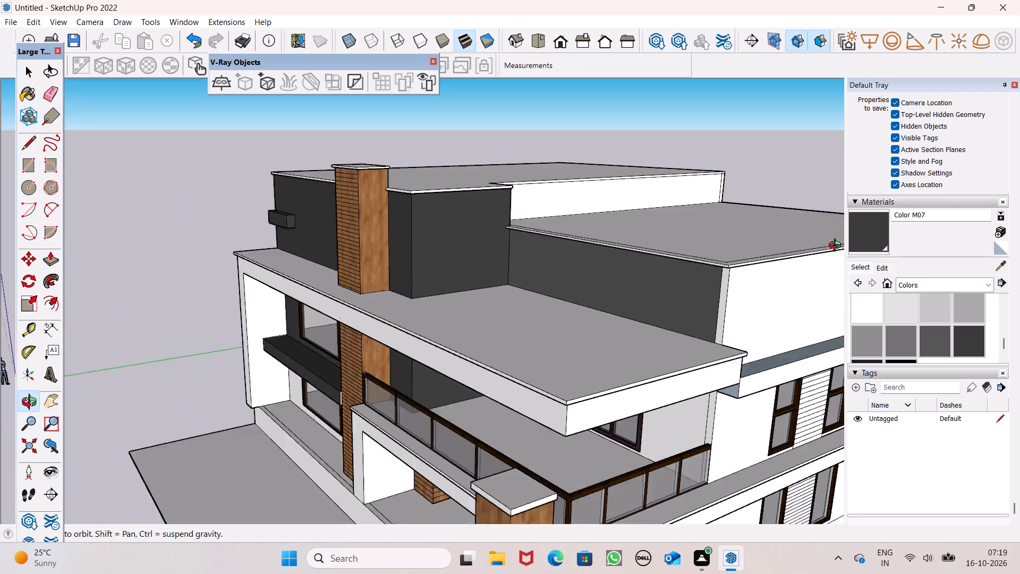
middle_click_drag(837, 247, 839, 246)
middle_click_drag(506, 307, 658, 282)
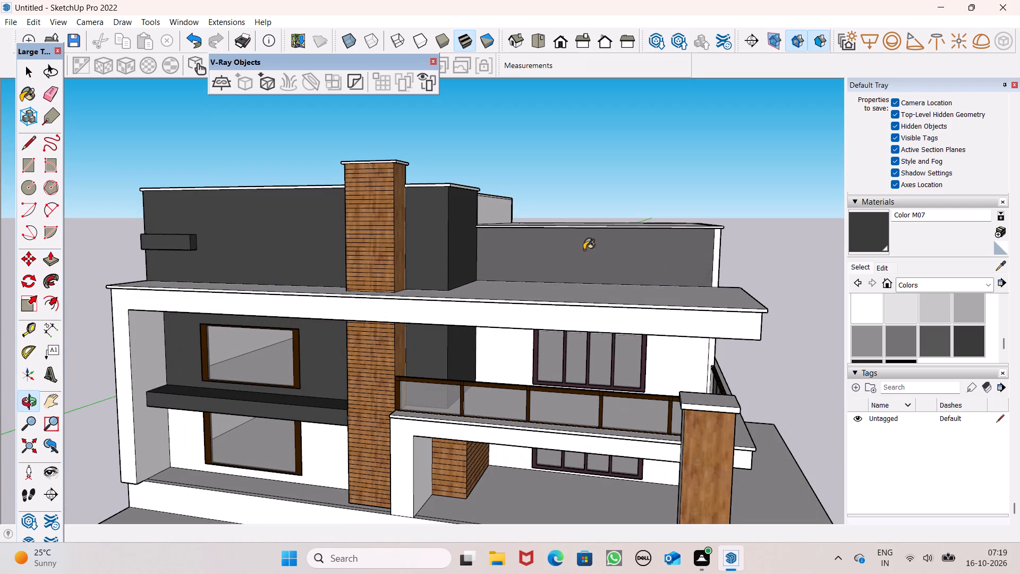
scroll(584, 250, "down", 2)
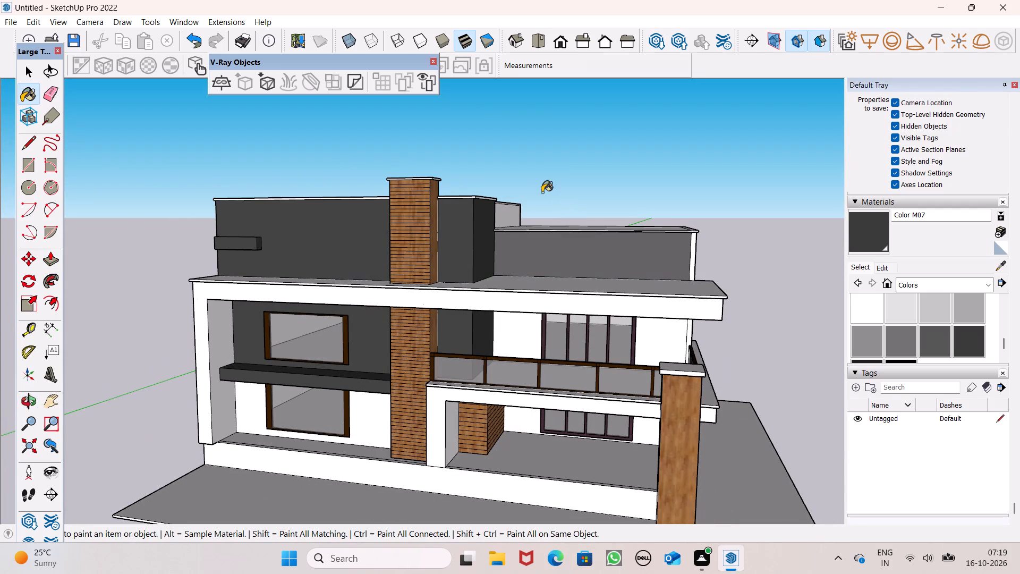
scroll(542, 192, "down", 3)
middle_click_drag(626, 268, 310, 267)
scroll(309, 265, "up", 1)
left_click(641, 250)
Erase the horizontal edge above the ground-floor window on the side facade.
scroll(246, 203, "down", 4)
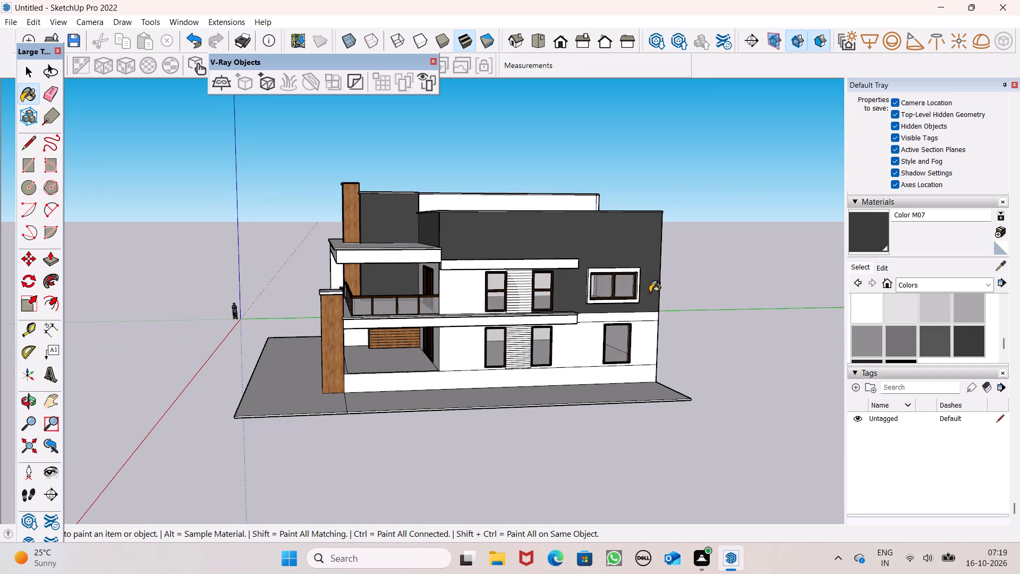
scroll(619, 360, "up", 4)
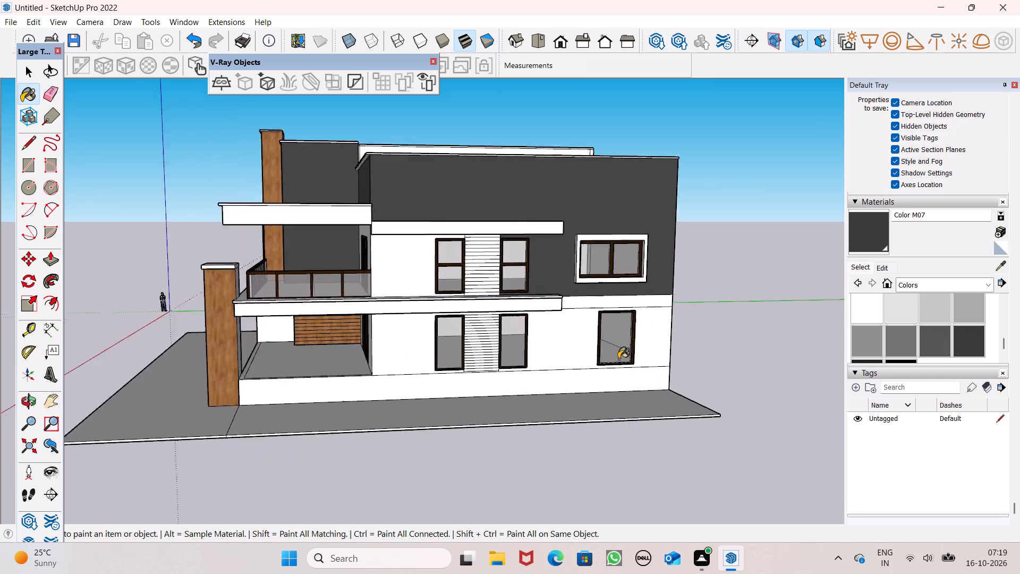
scroll(618, 359, "up", 2)
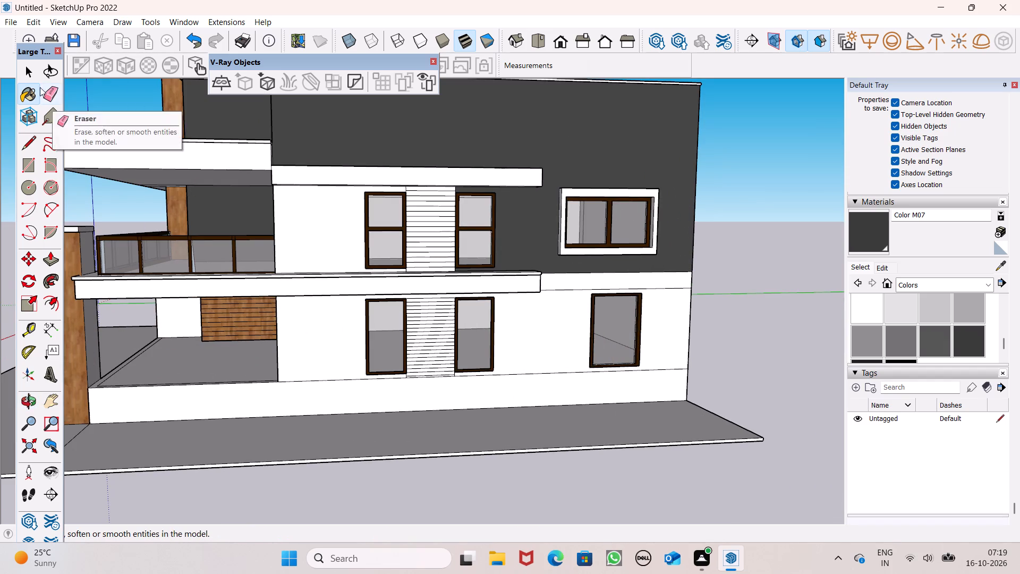
left_click(40, 87)
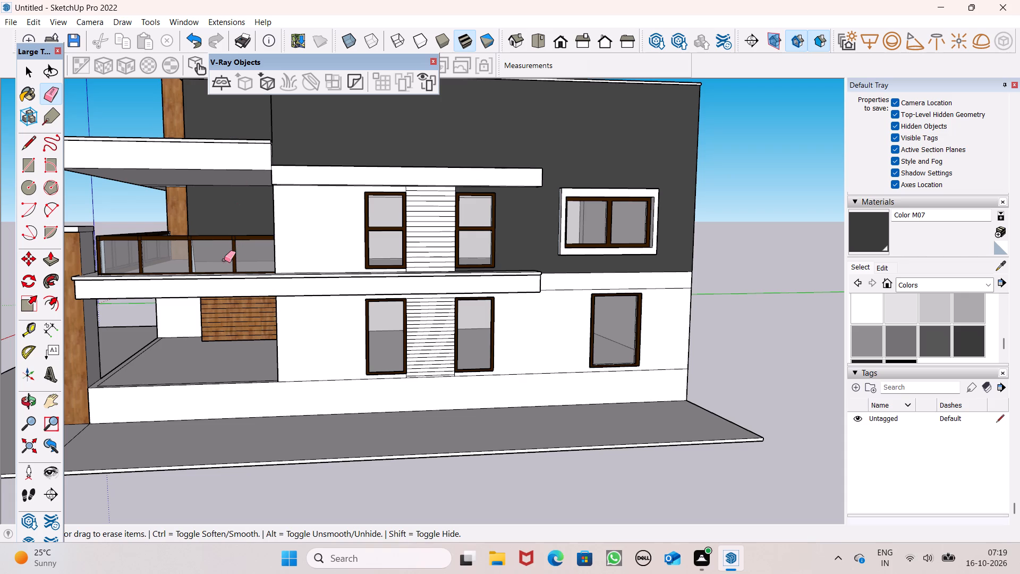
scroll(643, 289, "up", 6)
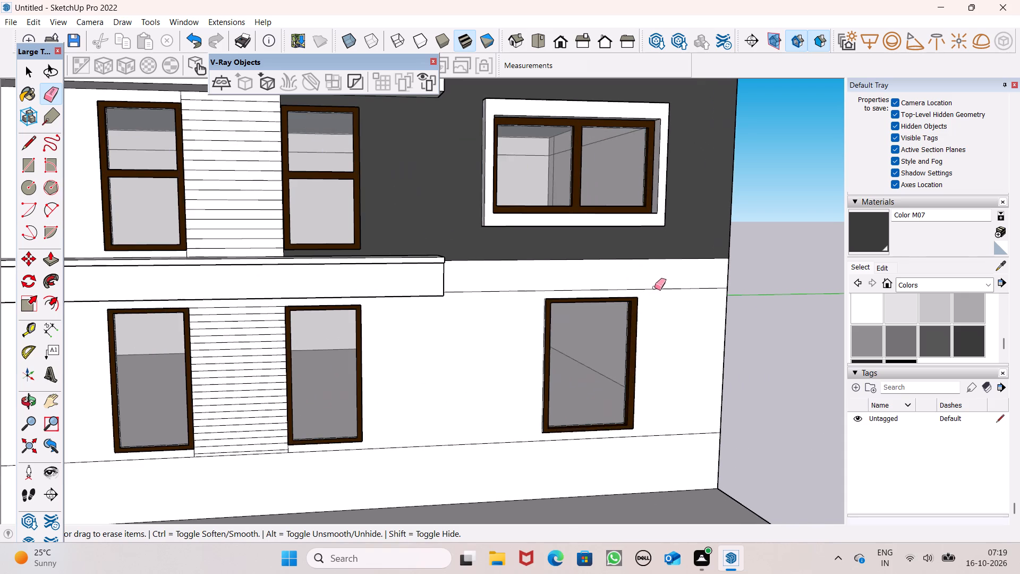
left_click_drag(662, 286, 668, 297)
Paint the ground-floor wall of the side facade with Color M07.
left_click(883, 235)
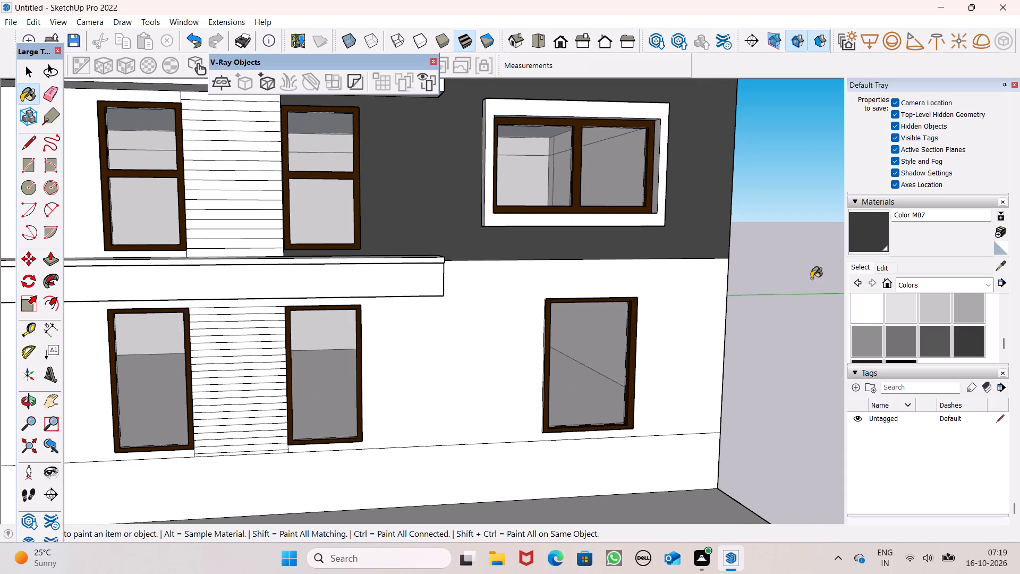
left_click(677, 322)
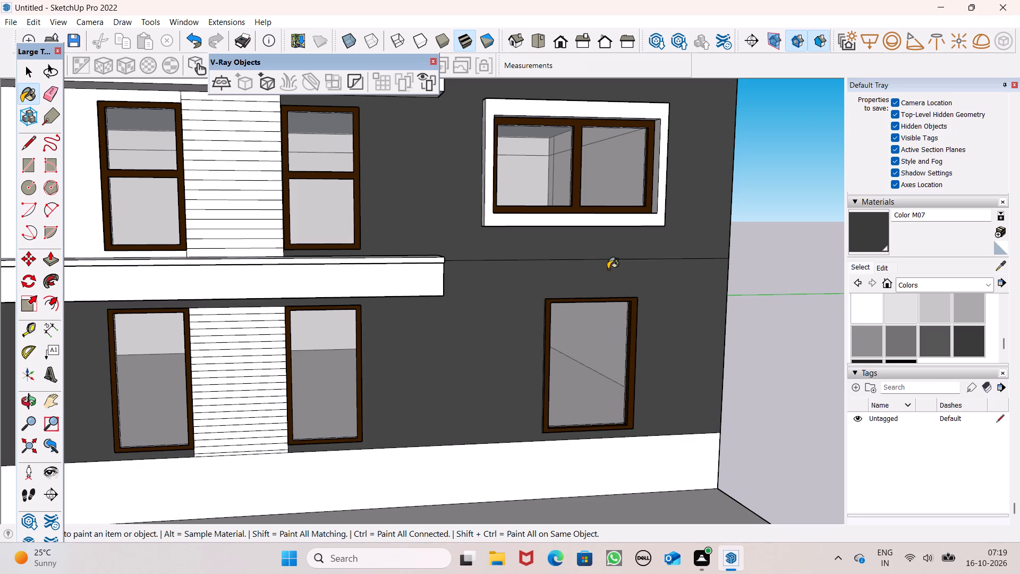
Paint the white plinth along the windowed side, the front and the opposite side of the house with Color M07.
scroll(608, 269, "down", 6)
scroll(589, 320, "down", 5)
middle_click_drag(551, 373, 669, 359)
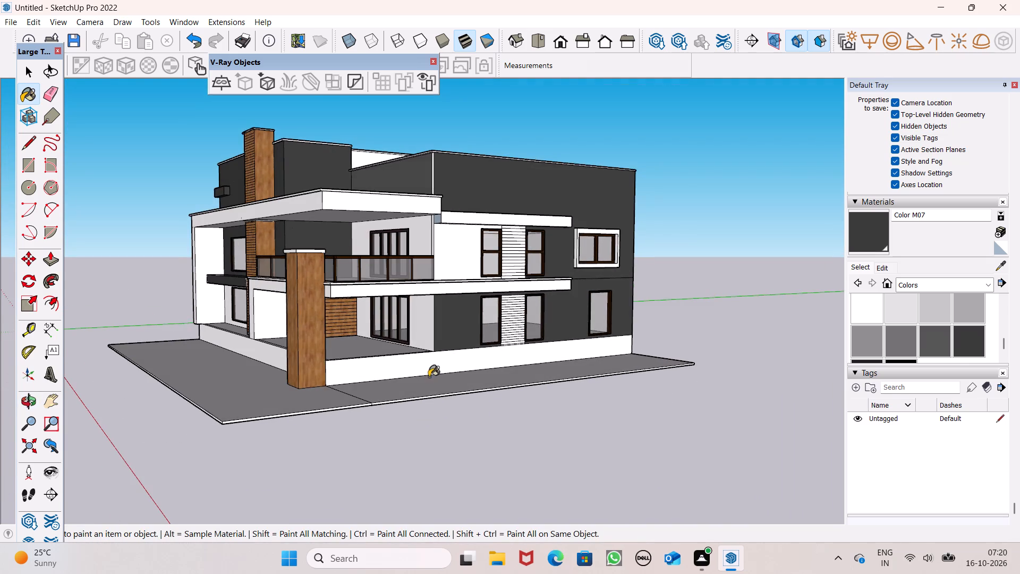
scroll(412, 376, "up", 3)
left_click(394, 370)
middle_click_drag(427, 387, 615, 379)
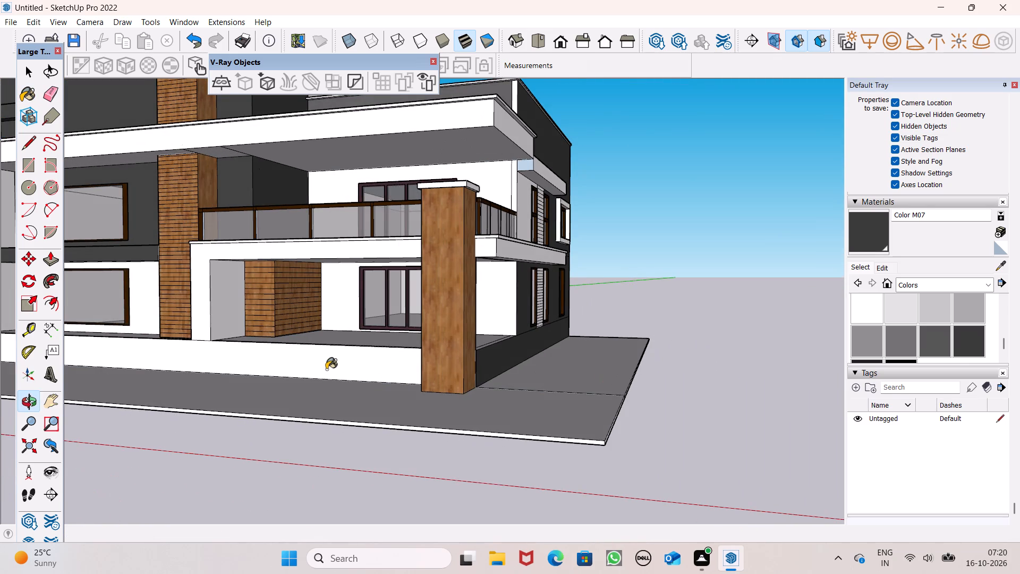
left_click(325, 369)
scroll(521, 293, "down", 5)
middle_click_drag(514, 340, 570, 369)
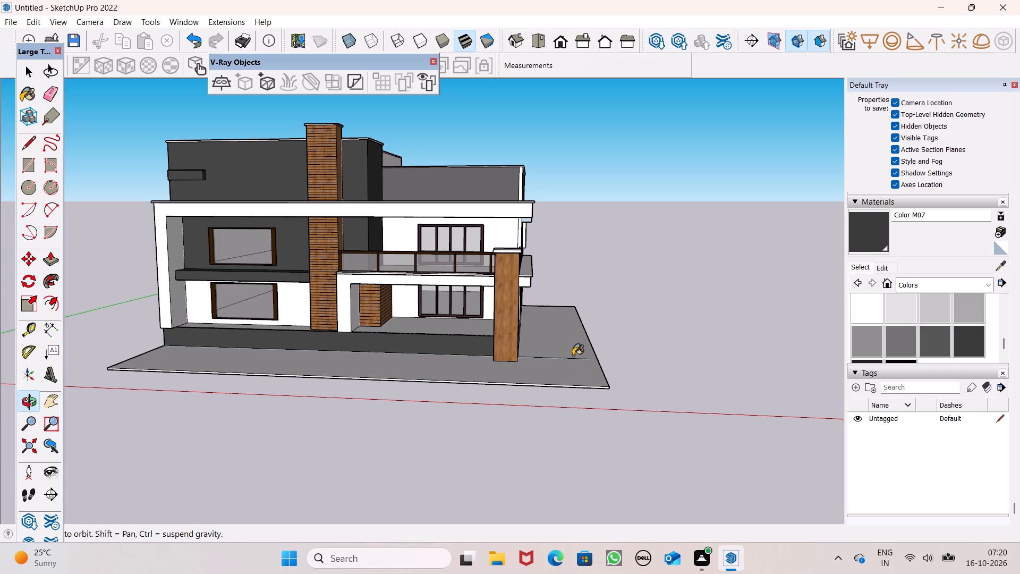
middle_click_drag(97, 281, 312, 285)
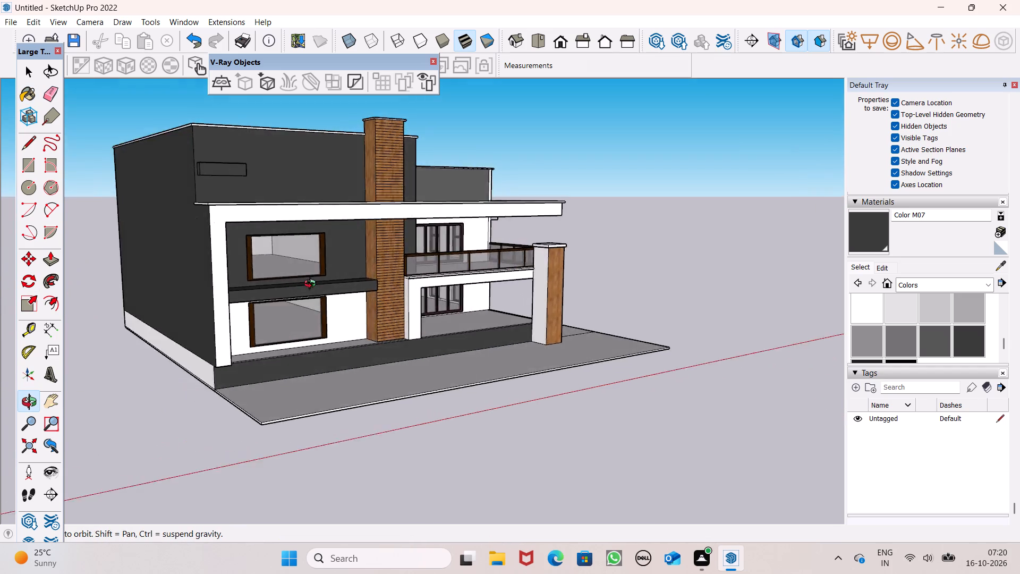
middle_click_drag(312, 285, 406, 326)
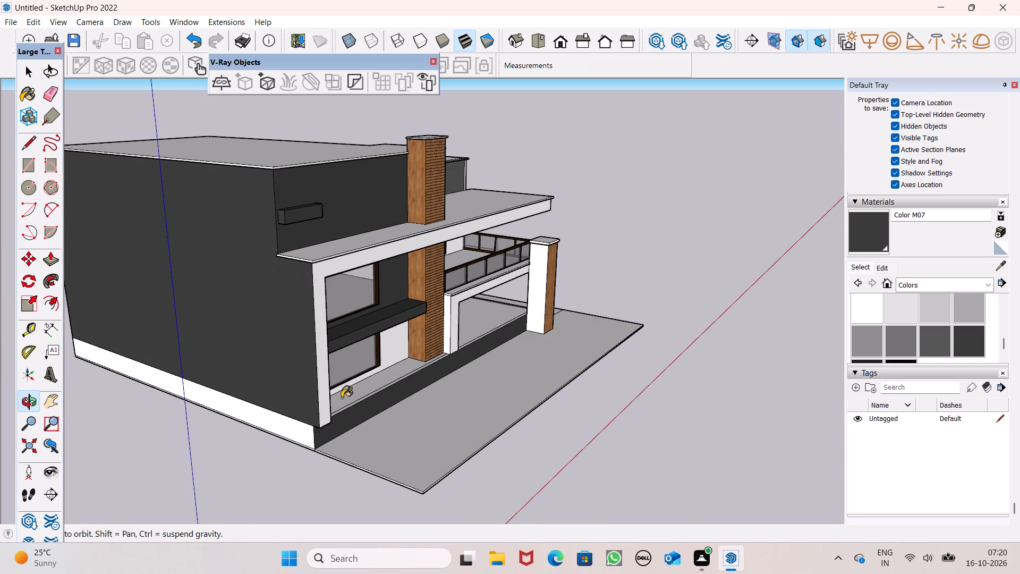
left_click(295, 425)
Erase all the horizontal floor-line edges across the blank rear wall of the house.
scroll(406, 326, "down", 5)
middle_click_drag(460, 365, 0, 365)
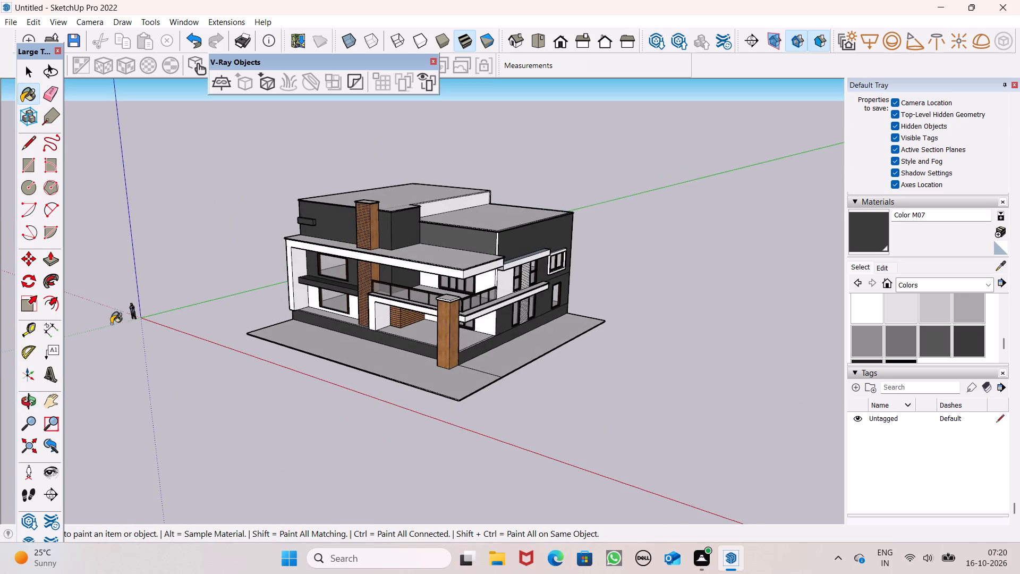
middle_click_drag(801, 282, 328, 350)
scroll(328, 350, "up", 1)
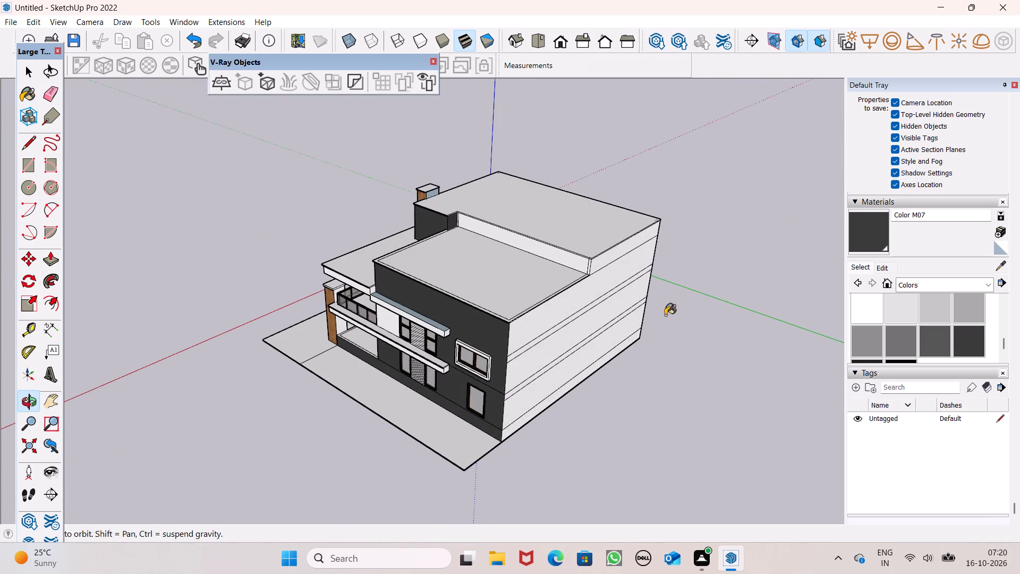
middle_click_drag(665, 316, 539, 273)
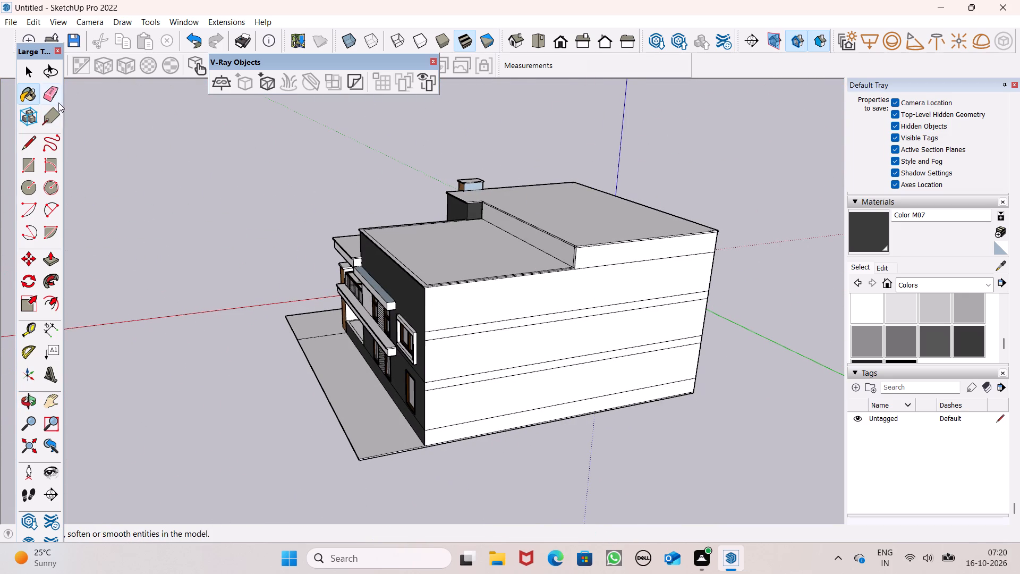
left_click(57, 100)
scroll(515, 315, "up", 4)
left_click_drag(622, 229, 608, 347)
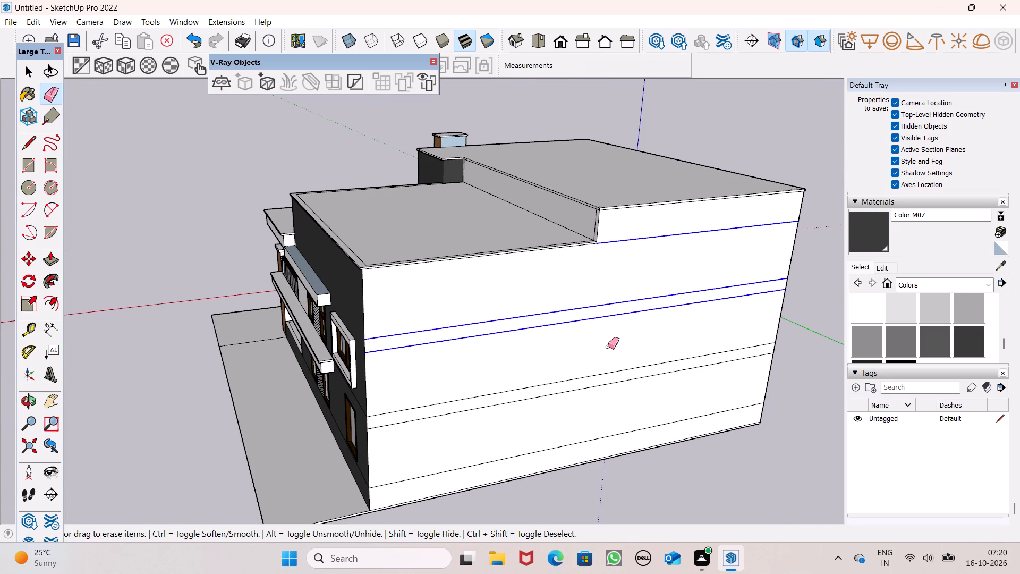
left_click_drag(608, 347, 630, 436)
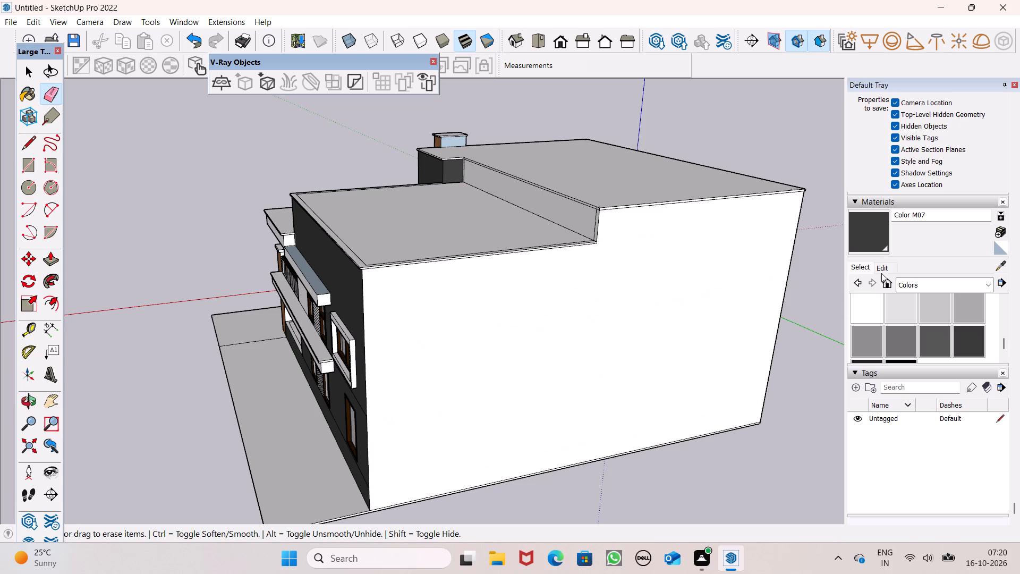
Paint the blank rear wall with Color M07.
left_click(856, 227)
left_click(542, 361)
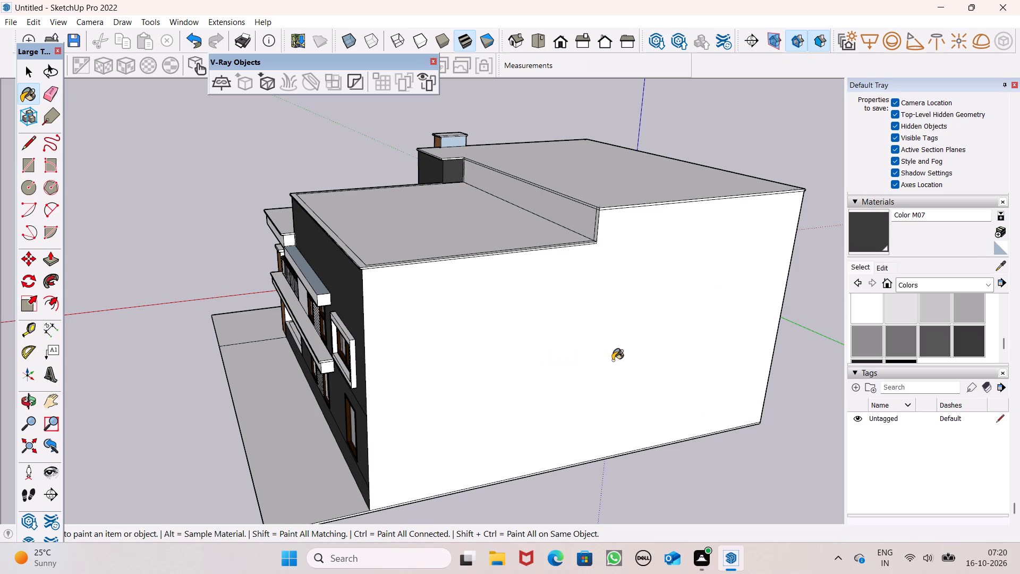
Examine the repainted house from the rear, the windowed side and the front.
scroll(583, 333, "up", 1)
scroll(583, 333, "down", 4)
middle_click_drag(637, 346, 611, 309)
scroll(545, 352, "up", 1)
middle_click_drag(482, 325, 874, 294)
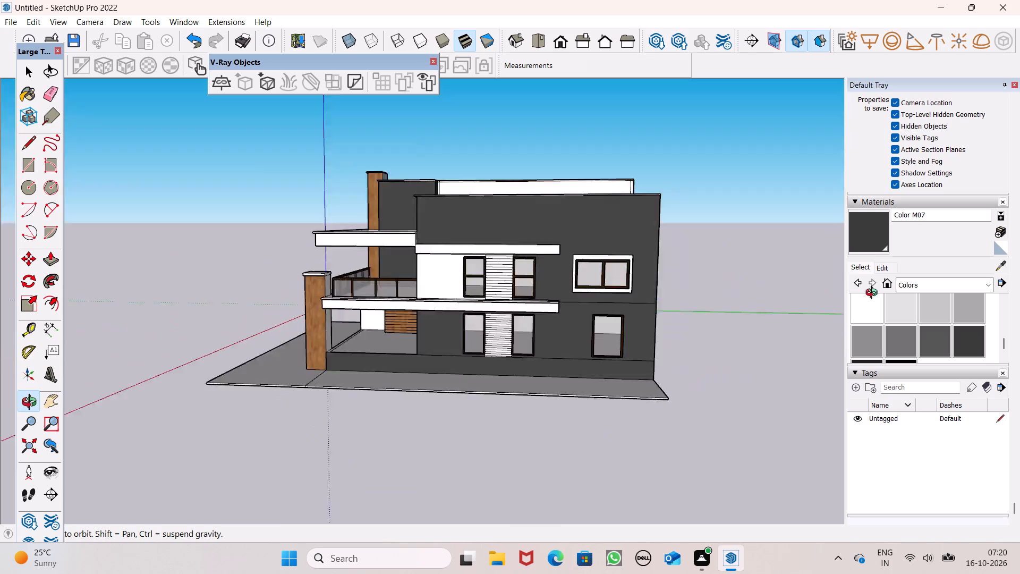
middle_click_drag(874, 294, 964, 280)
middle_click_drag(686, 324, 1000, 310)
middle_click_drag(846, 322, 878, 372)
scroll(883, 373, "up", 1)
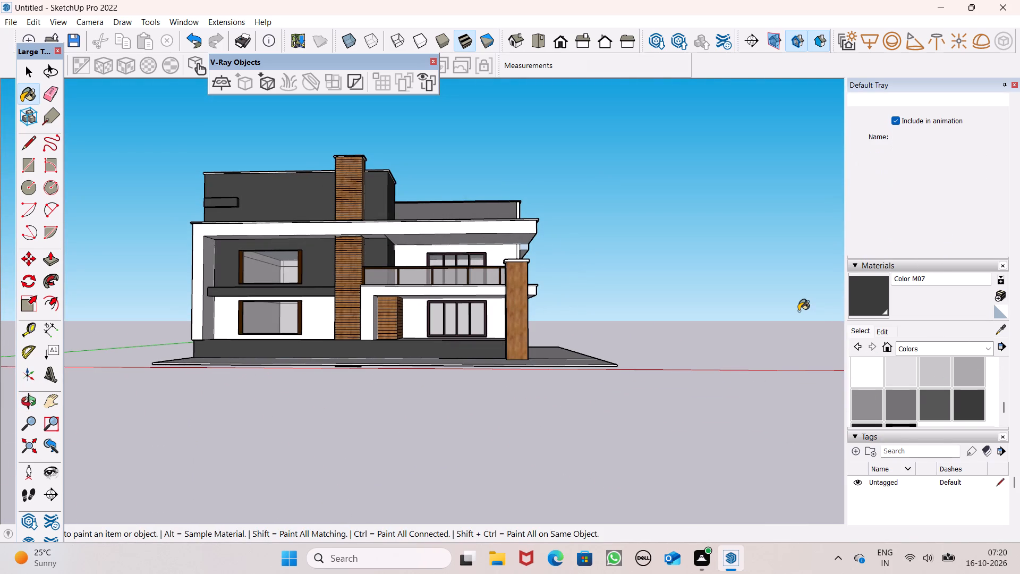
middle_click_drag(798, 311, 809, 354)
middle_click(809, 354)
middle_click(810, 356)
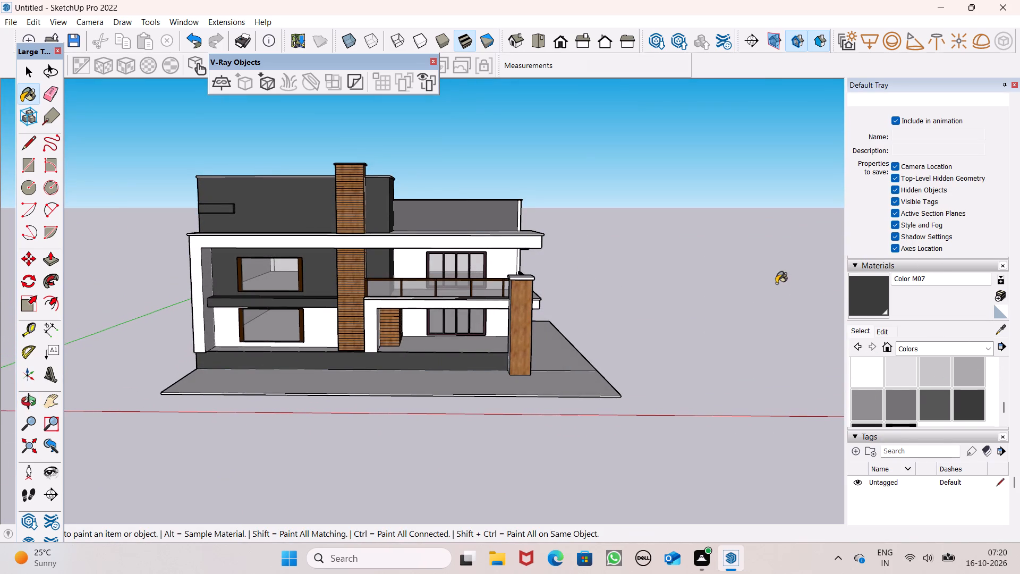
Paint the front roof slab's thin top trim with Color M07 along the front and blank side, including its underside.
scroll(747, 231, "down", 2)
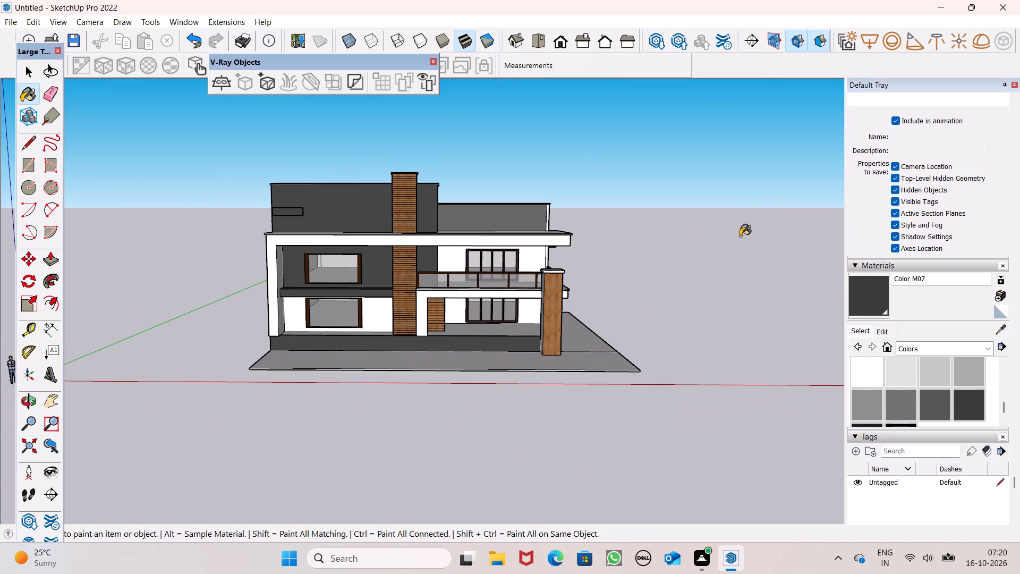
scroll(734, 246, "down", 1)
middle_click_drag(736, 255, 743, 351)
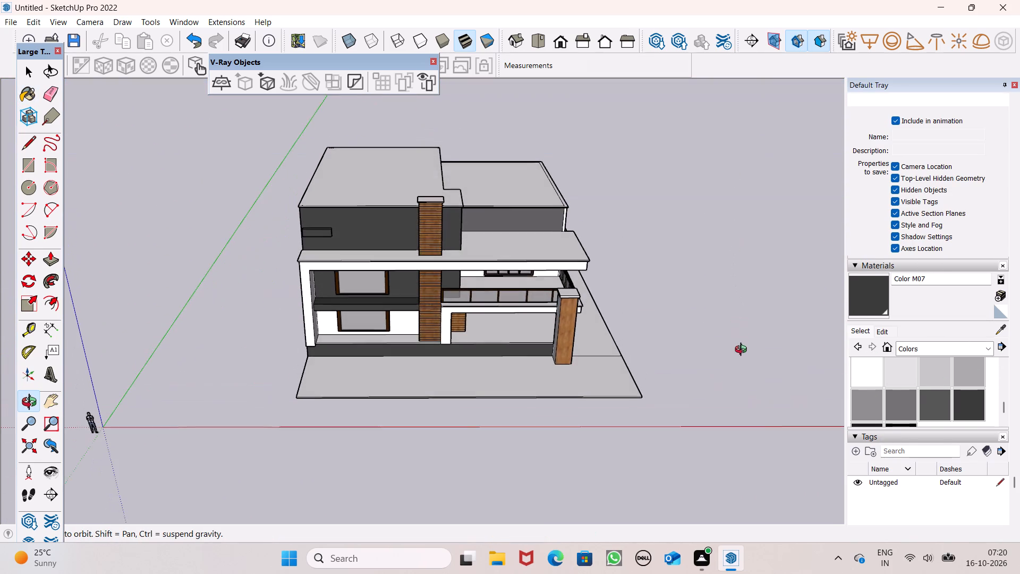
middle_click_drag(743, 351, 743, 352)
scroll(458, 300, "up", 5)
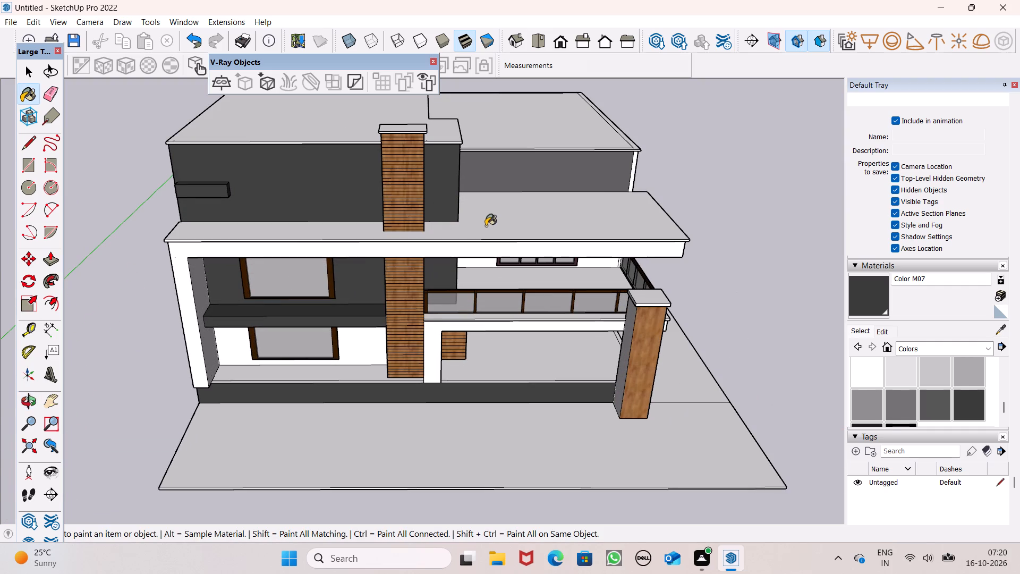
scroll(415, 252, "up", 10)
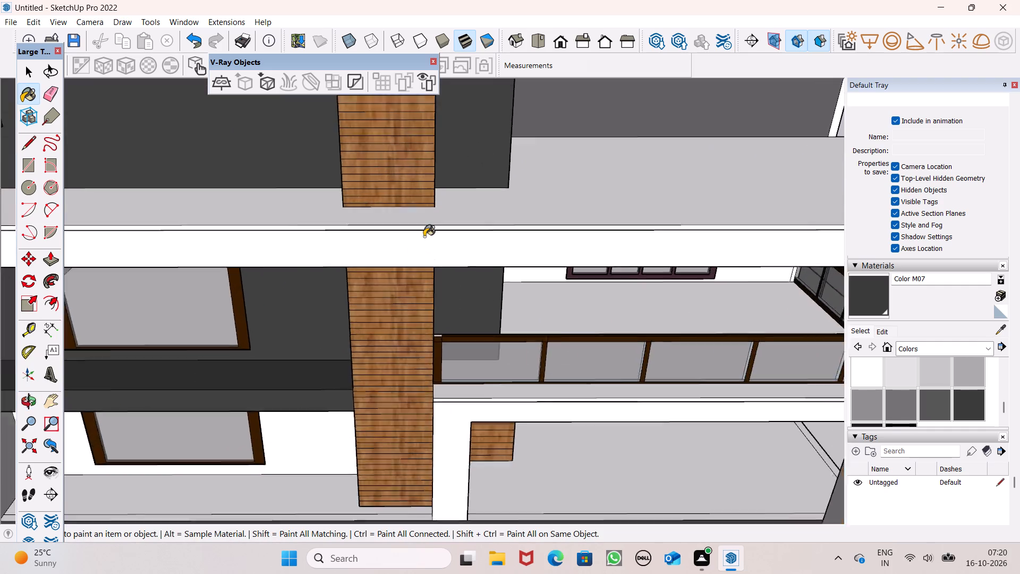
scroll(424, 237, "up", 10)
left_click(438, 215)
scroll(538, 171, "down", 13)
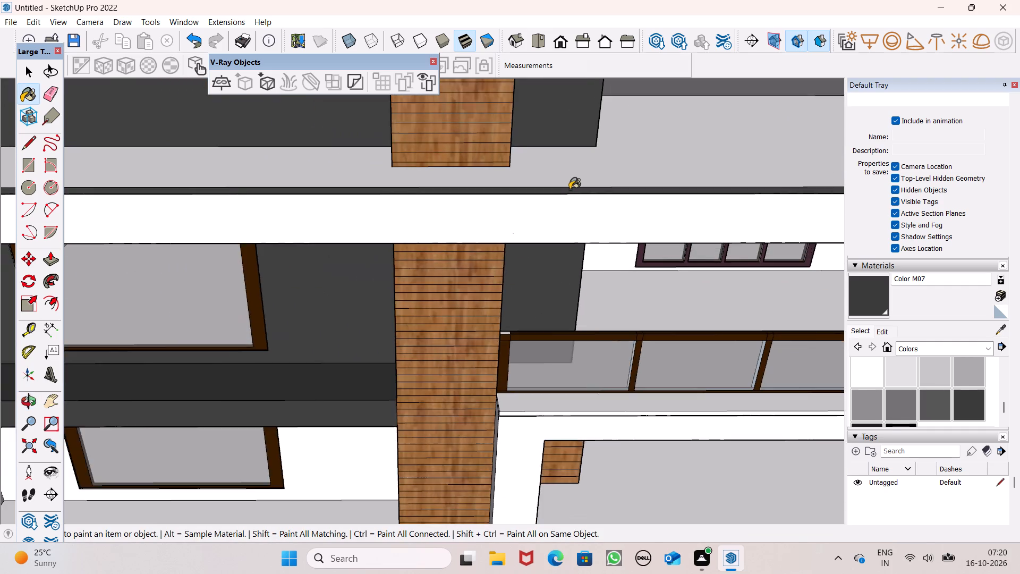
scroll(582, 199, "down", 7)
middle_click_drag(601, 208, 891, 130)
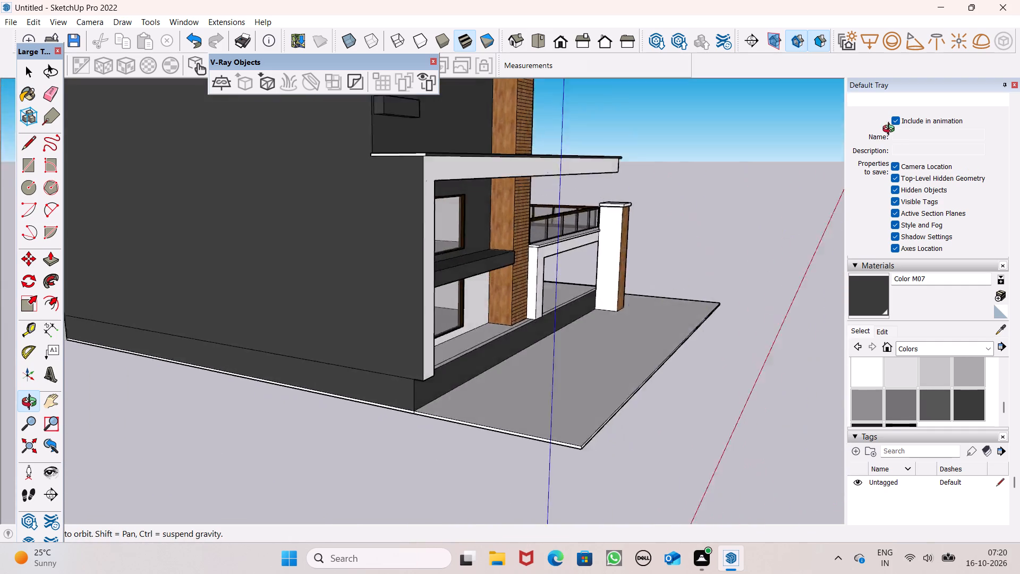
middle_click_drag(891, 130, 849, 45)
scroll(879, 77, "up", 1)
scroll(386, 234, "down", 5)
scroll(358, 151, "up", 3)
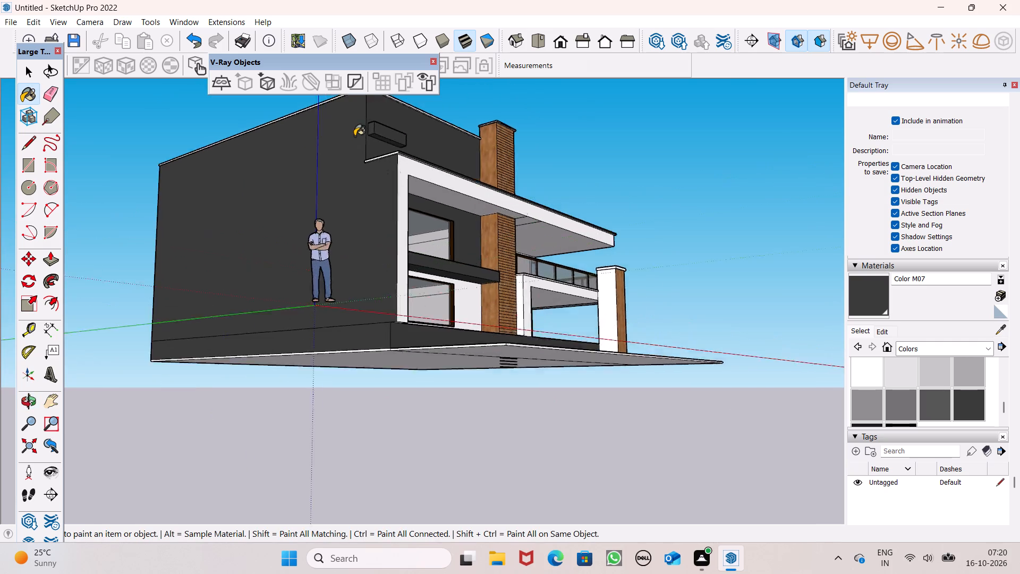
scroll(354, 136, "up", 13)
left_click(494, 202)
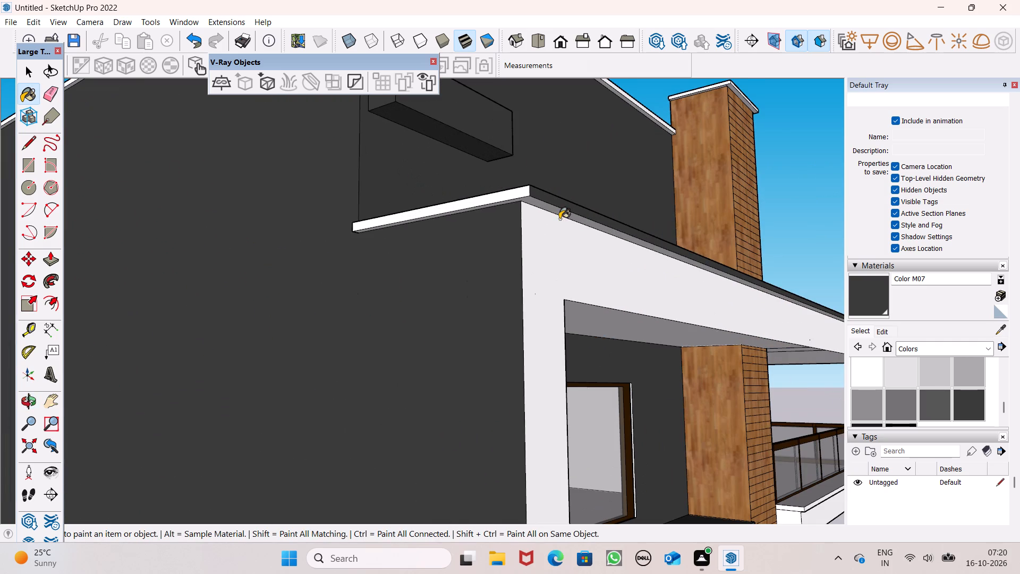
scroll(562, 224, "up", 7)
middle_click_drag(533, 216, 518, 149)
scroll(516, 147, "up", 1)
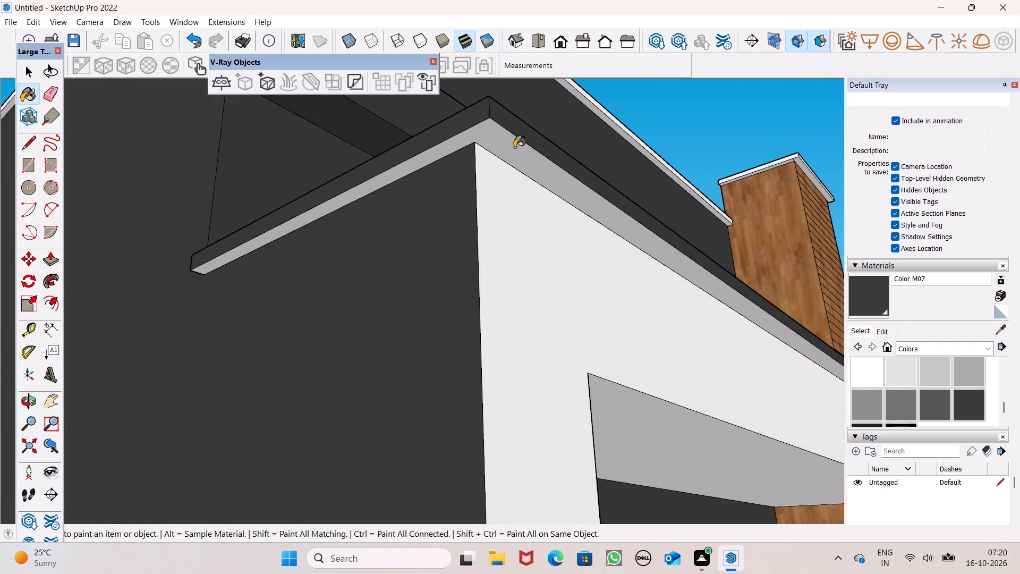
left_click(514, 146)
Paint the front roof slab's remaining thin top trim on the windowed side with Color M07.
scroll(407, 131, "down", 7)
scroll(304, 132, "down", 11)
scroll(372, 213, "up", 1)
middle_click_drag(372, 213, 343, 223)
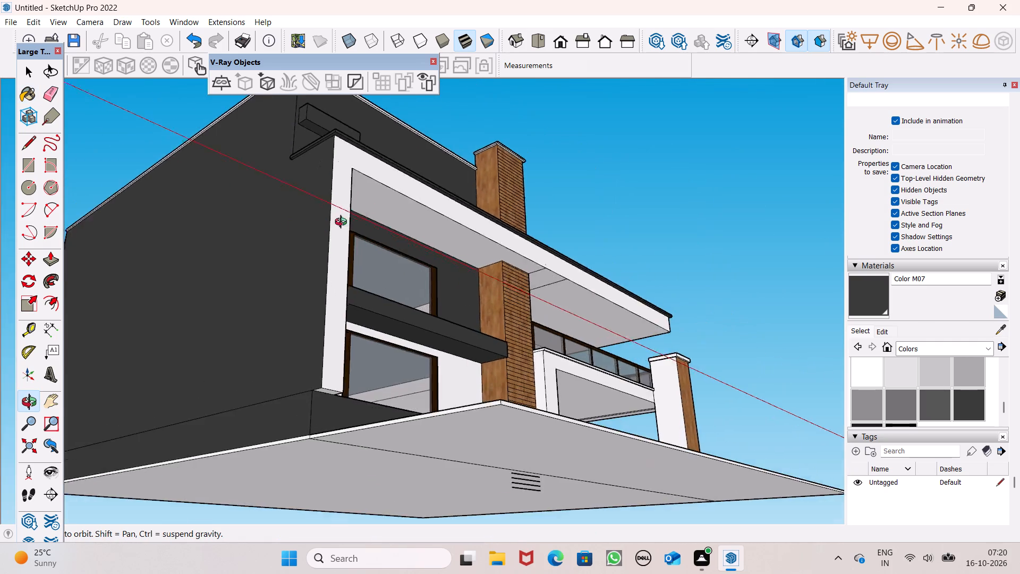
middle_click_drag(343, 223, 0, 281)
middle_click_drag(739, 199, 529, 217)
scroll(481, 255, "up", 7)
left_click(438, 263)
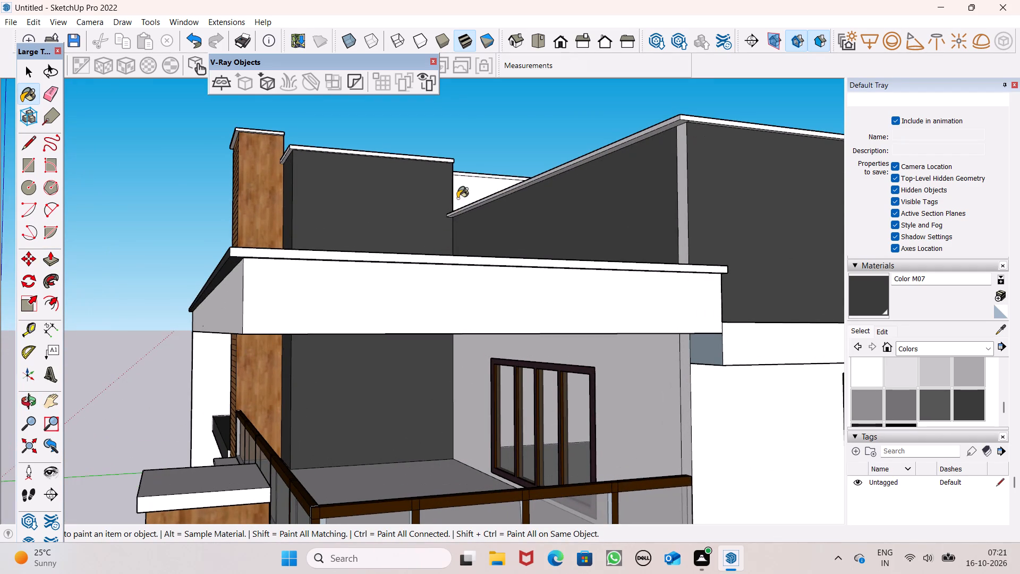
scroll(487, 174, "down", 2)
scroll(342, 217, "up", 6)
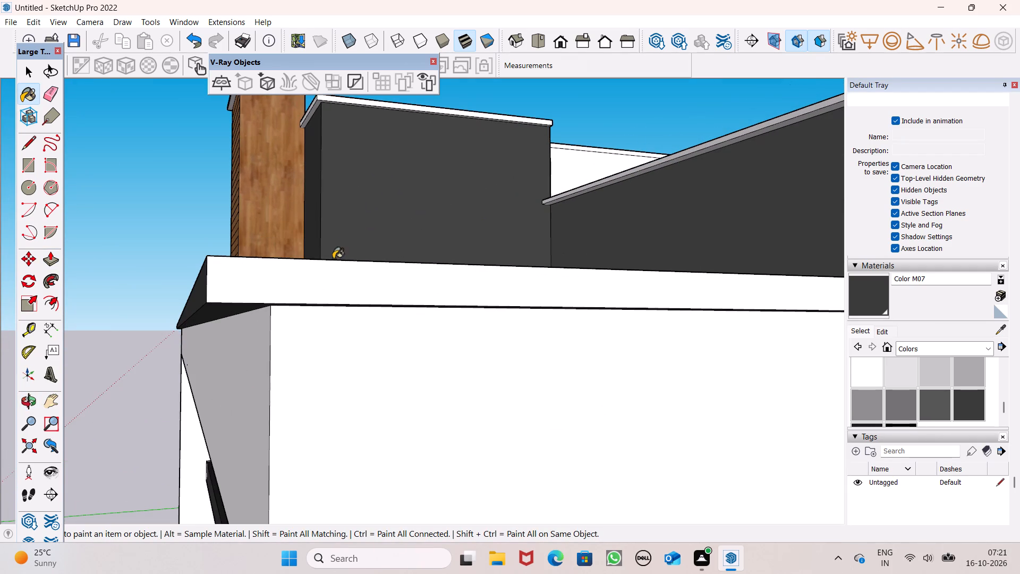
left_click(312, 276)
scroll(607, 158, "down", 7)
middle_click_drag(673, 180, 618, 54)
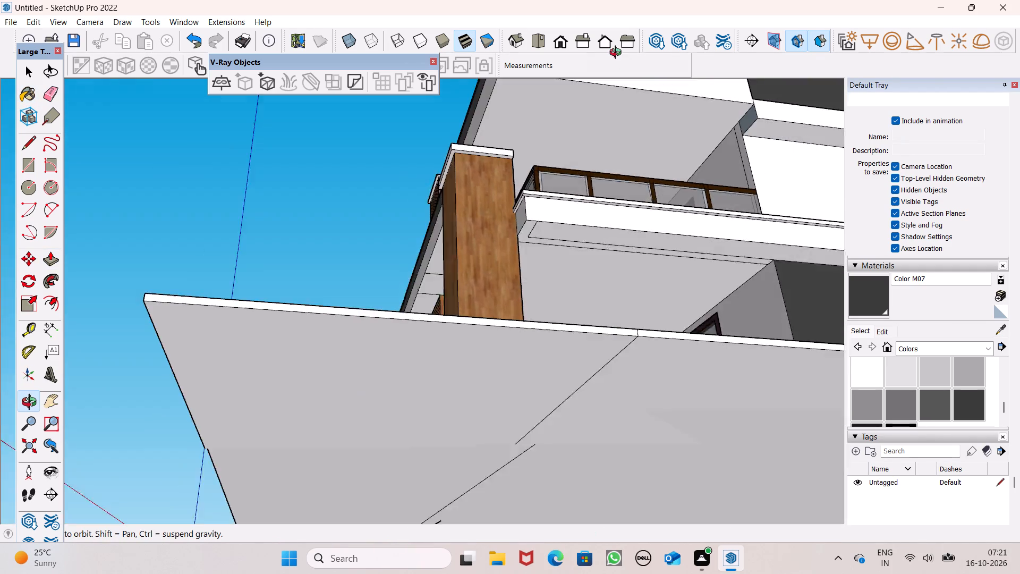
middle_click_drag(618, 54, 395, 206)
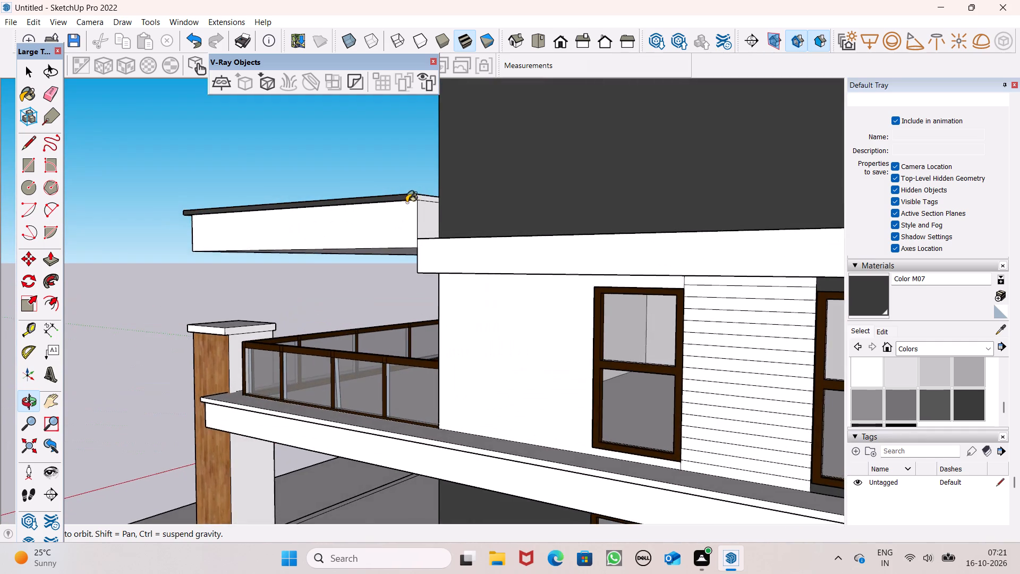
scroll(418, 197, "up", 5)
left_click(419, 197)
scroll(420, 179, "down", 4)
Paint the top surface of the front roof slab with Color M05.
middle_click_drag(410, 209, 707, 292)
scroll(705, 294, "up", 1)
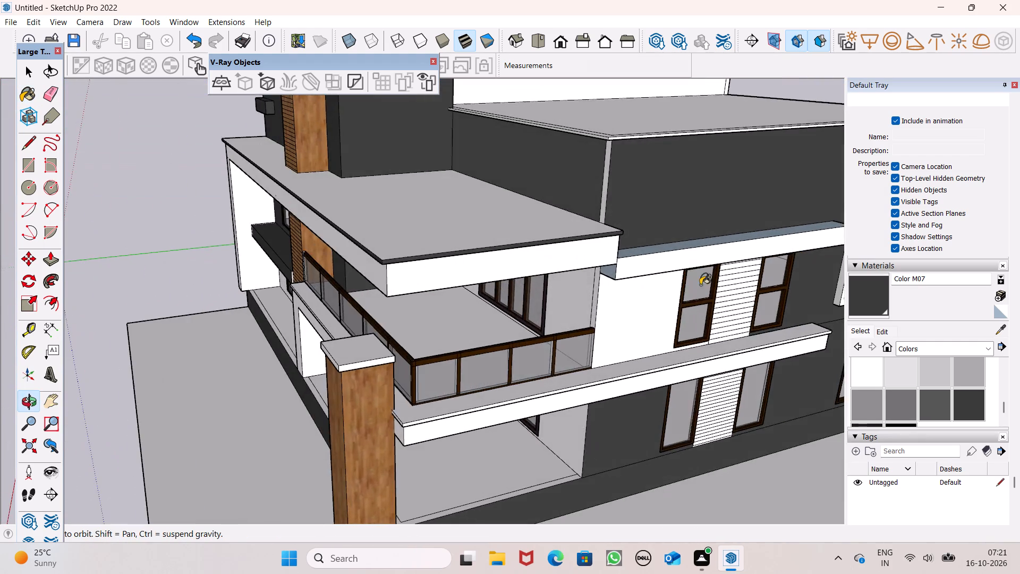
middle_click_drag(453, 307, 808, 290)
scroll(792, 249, "down", 1)
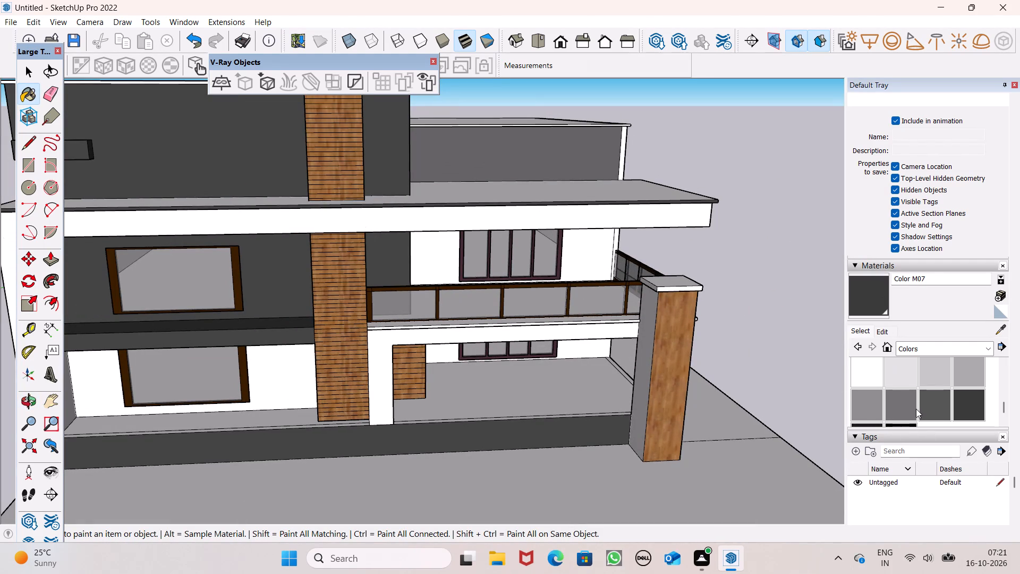
left_click(898, 406)
middle_click_drag(464, 243, 490, 306)
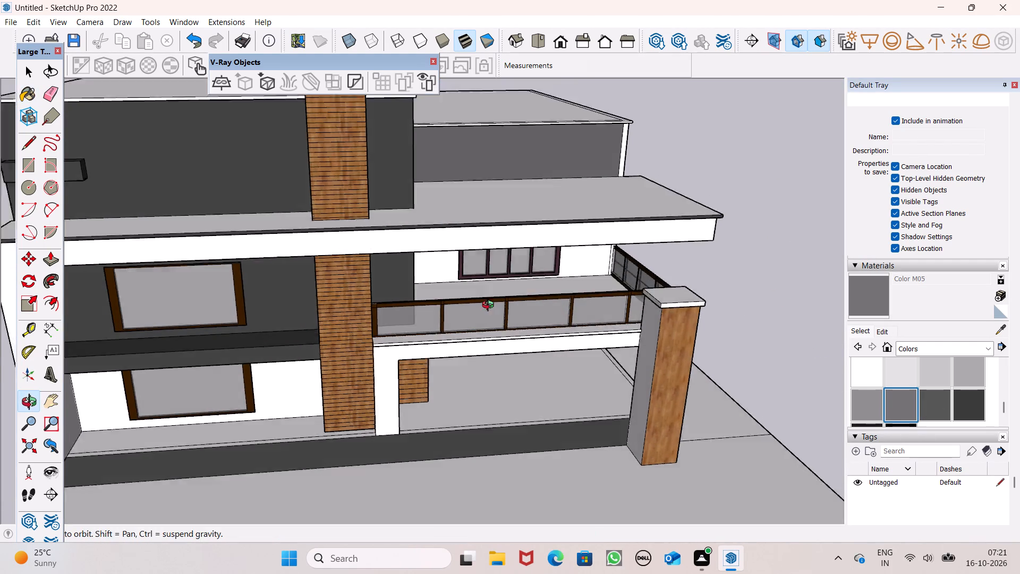
middle_click_drag(490, 306, 518, 377)
scroll(518, 378, "up", 1)
left_click(426, 278)
Paint the white front frame around the upper floors, including the roof slab's front fascia, with Color M06.
middle_click_drag(466, 313, 424, 160)
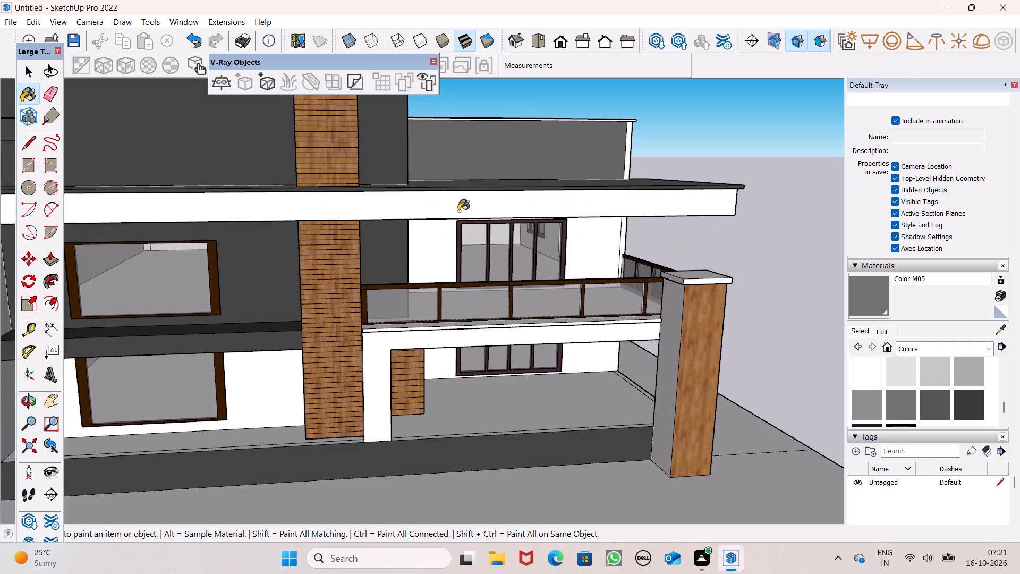
left_click(945, 401)
scroll(480, 193, "up", 5)
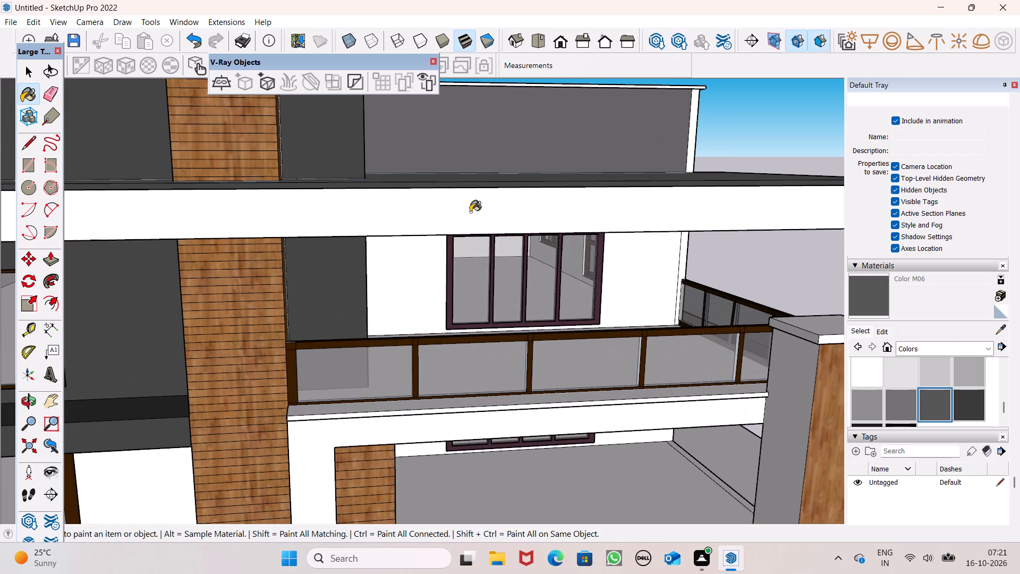
left_click(470, 212)
Paint all the faces of the corner pillar's shaft in front of the balcony with Color M06.
middle_click_drag(557, 212, 534, 238)
scroll(577, 197, "down", 5)
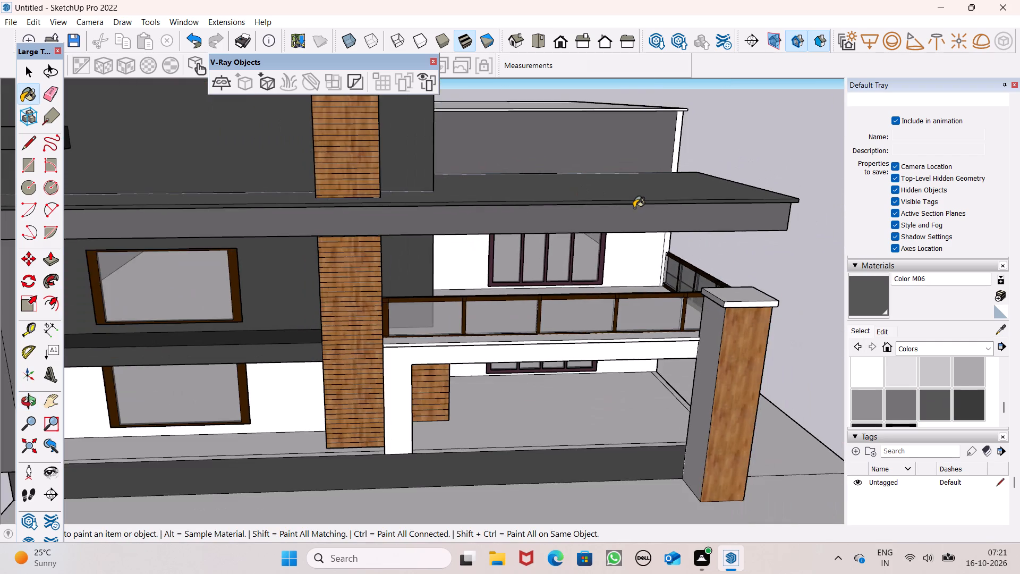
scroll(634, 208, "down", 2)
left_click(726, 346)
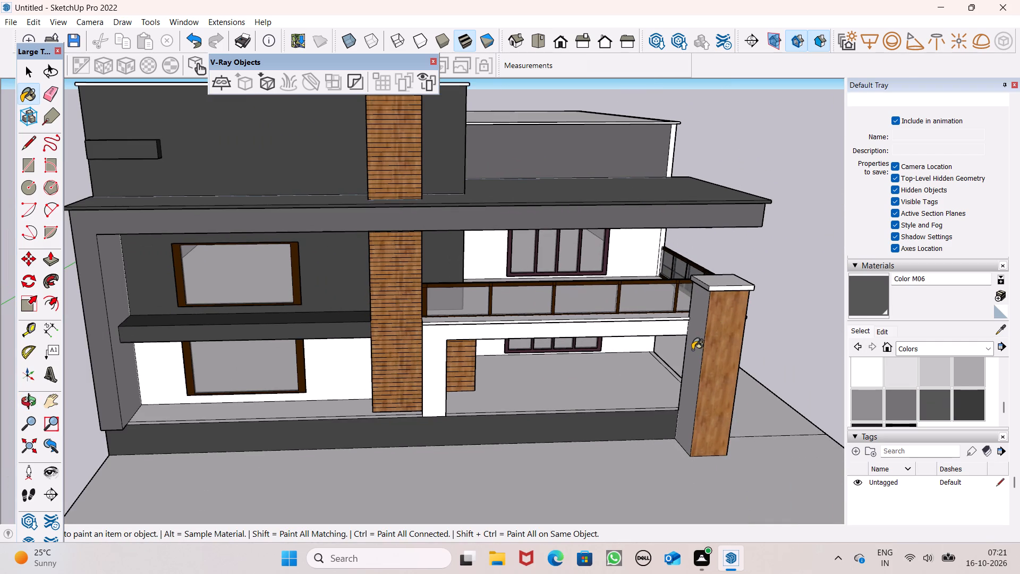
left_click(691, 348)
middle_click_drag(715, 342, 545, 322)
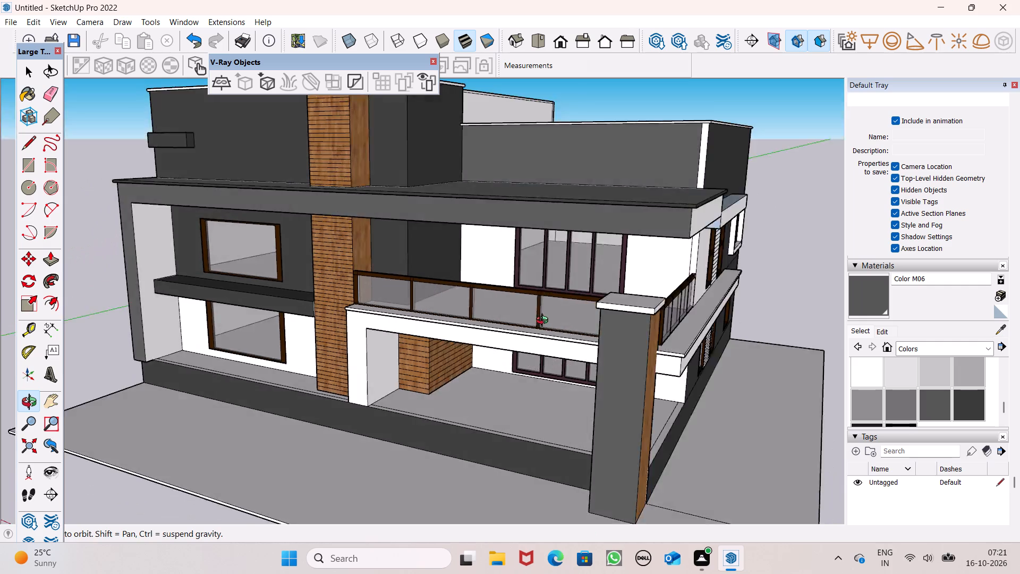
middle_click_drag(545, 322, 490, 310)
left_click(571, 367)
scroll(584, 383, "up", 1)
middle_click_drag(551, 379, 212, 314)
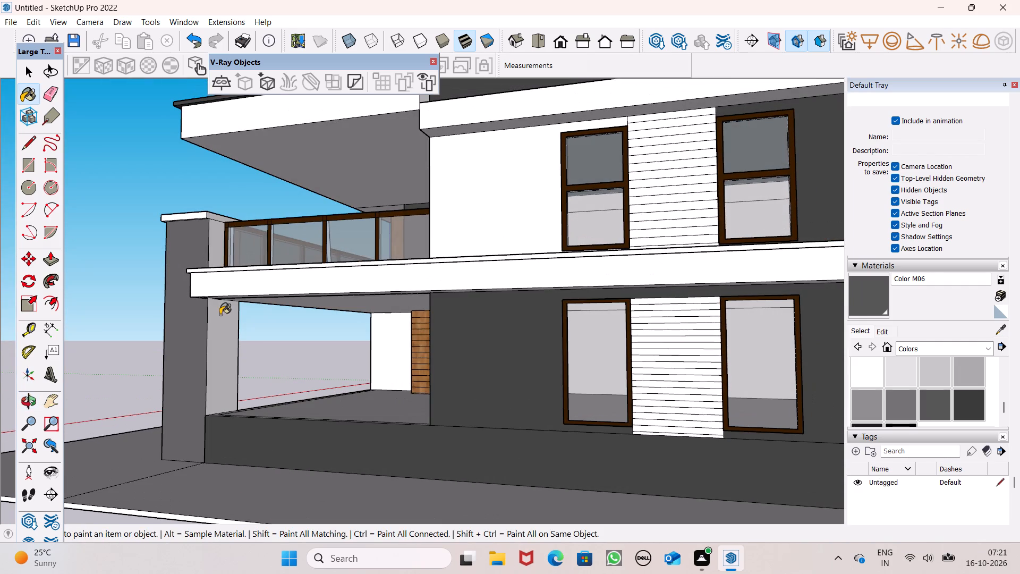
left_click(226, 322)
Paint the porch's rear wall, the balcony's rear wall and its narrow white end strip with Color M06.
middle_click_drag(236, 322, 619, 353)
scroll(619, 353, "up", 1)
left_click(632, 359)
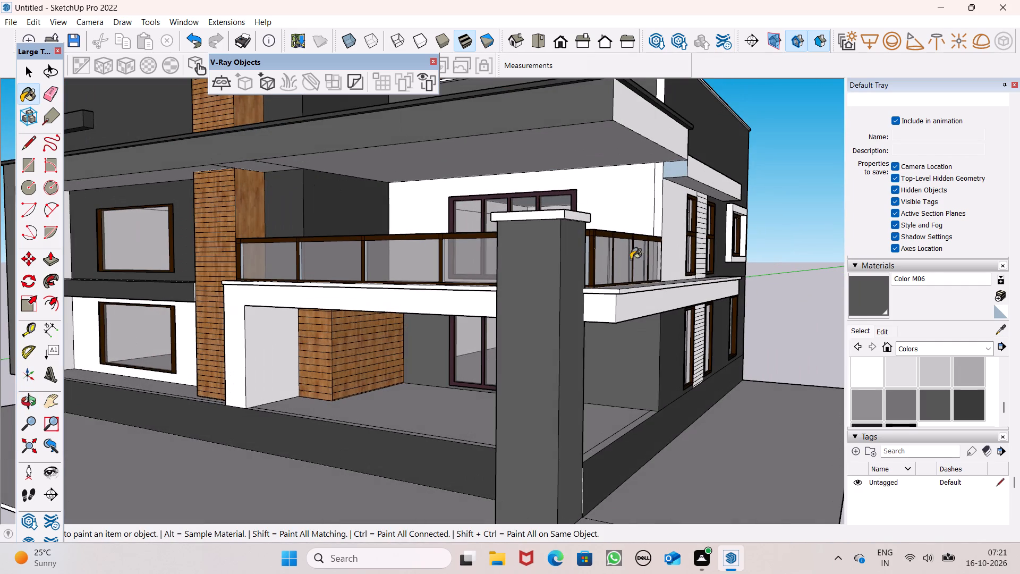
left_click(622, 191)
scroll(654, 218, "up", 5)
left_click(657, 216)
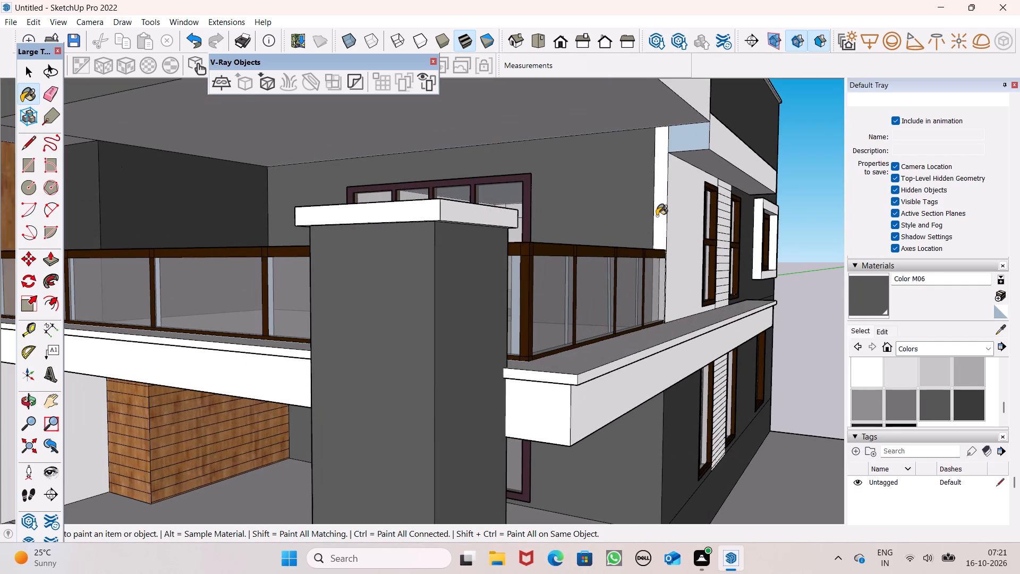
scroll(657, 217, "down", 6)
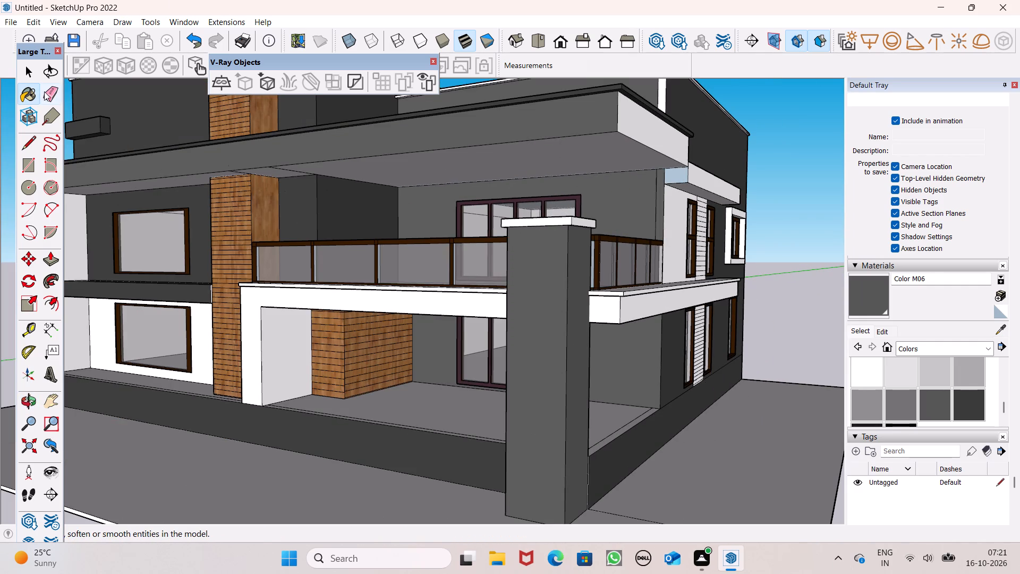
Erase the vertical edge at the narrow end strip of the upper balcony wall.
left_click(44, 91)
left_click(658, 192)
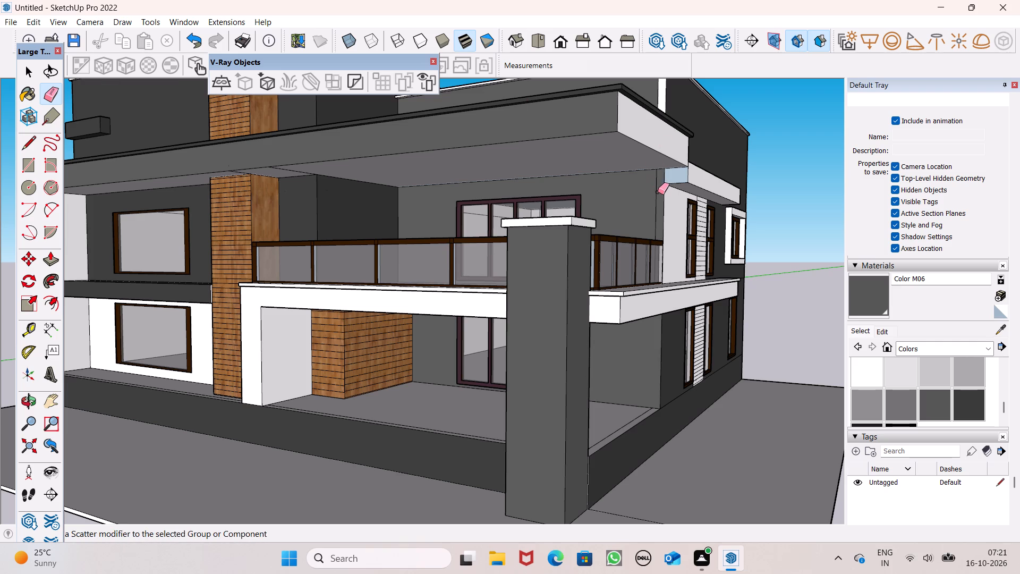
left_click_drag(869, 300, 857, 296)
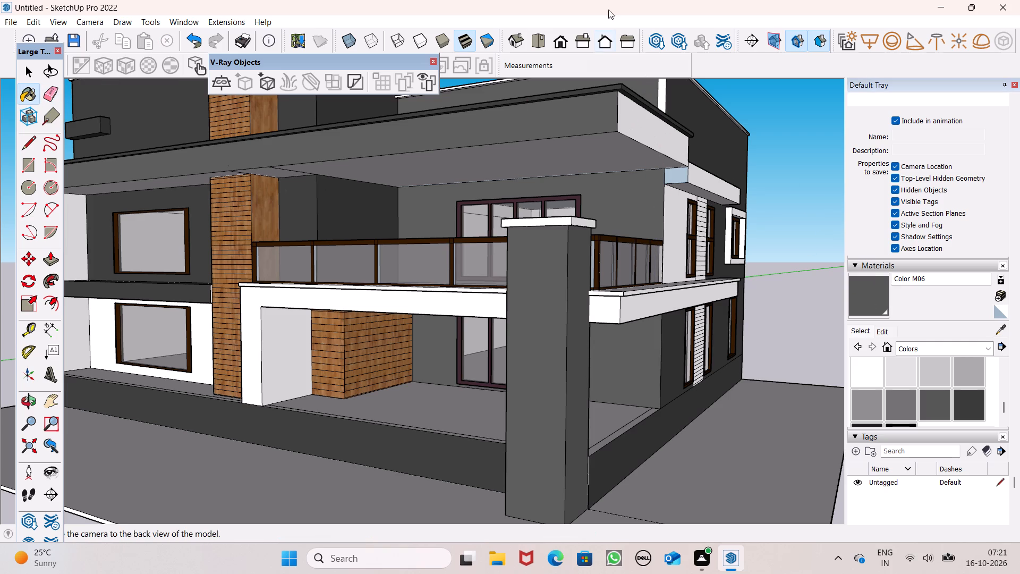
Paint the white upper-floor wall around the windows beside the balcony with Color M07.
scroll(627, 3, "down", 2)
scroll(635, 146, "down", 5)
middle_click_drag(663, 239, 540, 305)
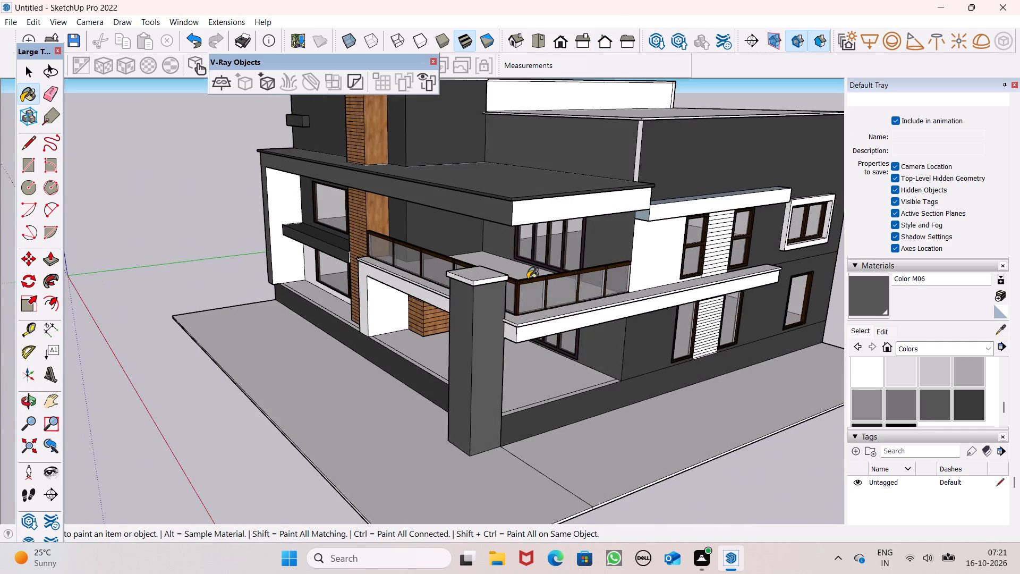
scroll(521, 249, "down", 2)
middle_click_drag(686, 284, 560, 268)
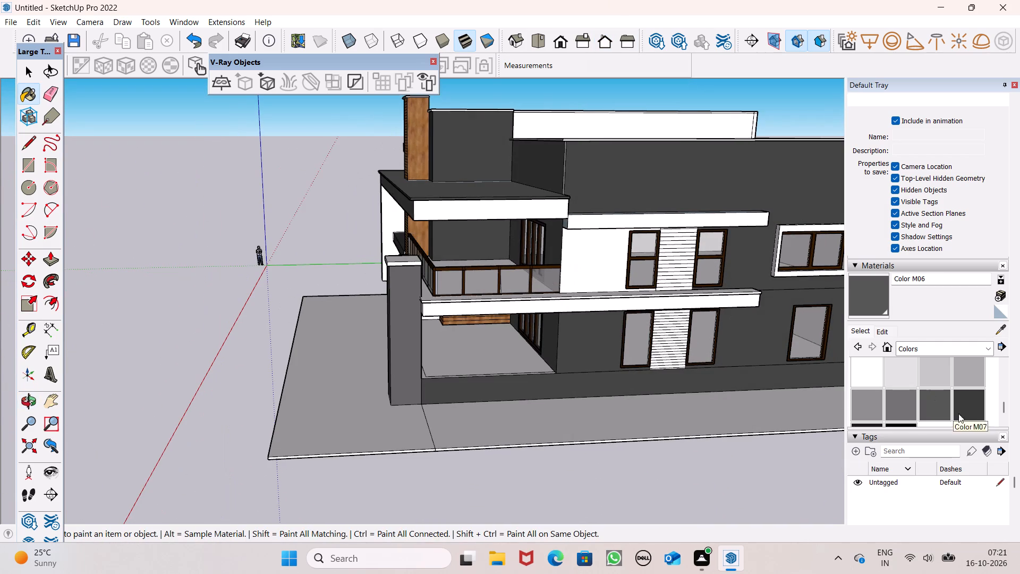
left_click(962, 412)
left_click(592, 277)
Paint the front roof slab's white fascia on the windowed side with Color M07.
middle_click_drag(591, 282, 861, 248)
middle_click_drag(571, 256, 746, 299)
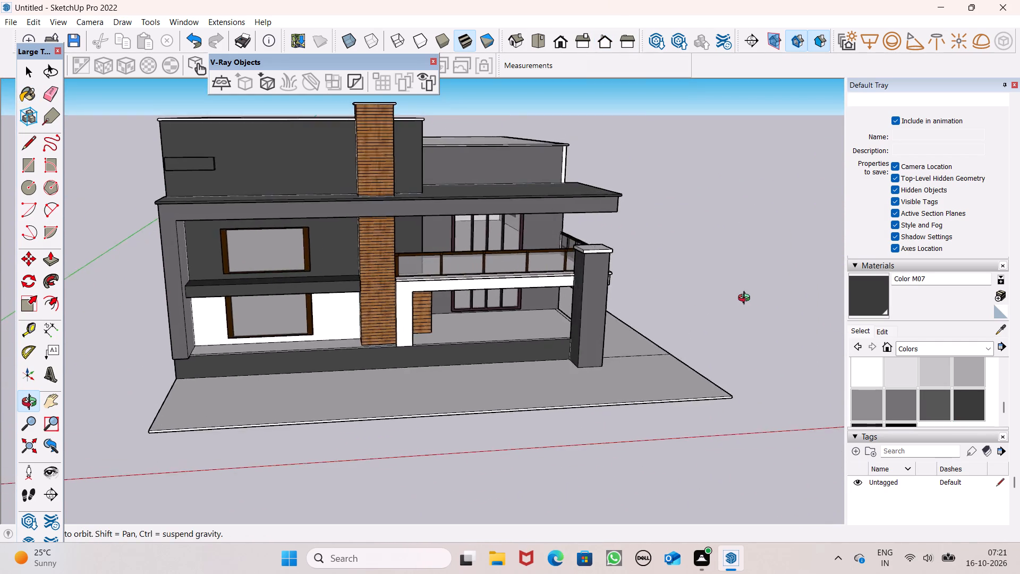
middle_click_drag(746, 299, 331, 275)
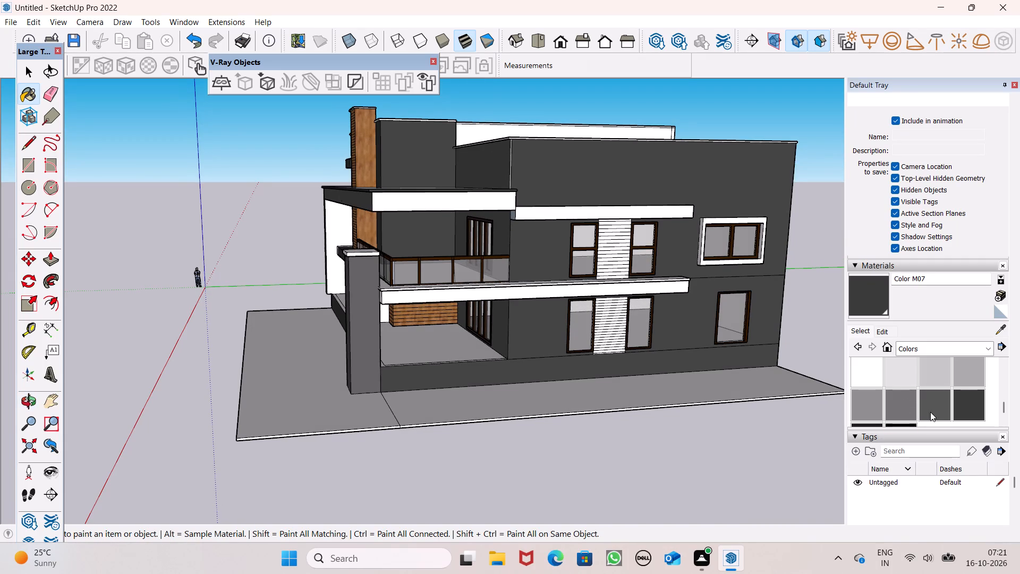
left_click_drag(932, 395, 926, 391)
scroll(426, 181, "up", 4)
left_click(450, 203)
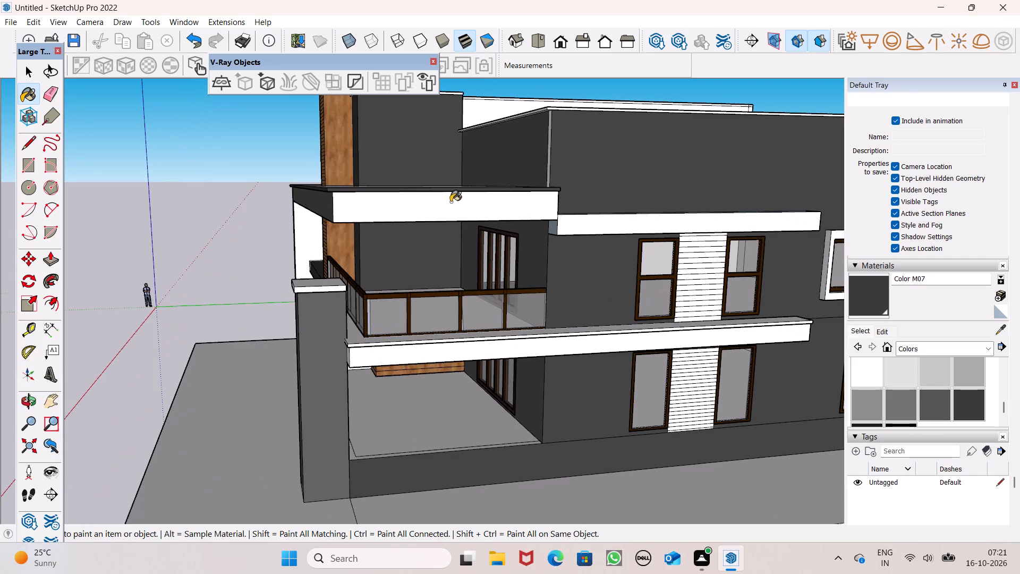
Paint the white canopy above the upper side windows with Color M07, including its small end face by the balcony.
scroll(472, 147, "down", 1)
scroll(609, 220, "up", 5)
left_click(599, 217)
scroll(591, 221, "up", 1)
middle_click_drag(591, 239, 577, 293)
left_click(546, 257)
scroll(537, 249, "down", 3)
middle_click_drag(526, 275, 662, 199)
scroll(551, 197, "up", 4)
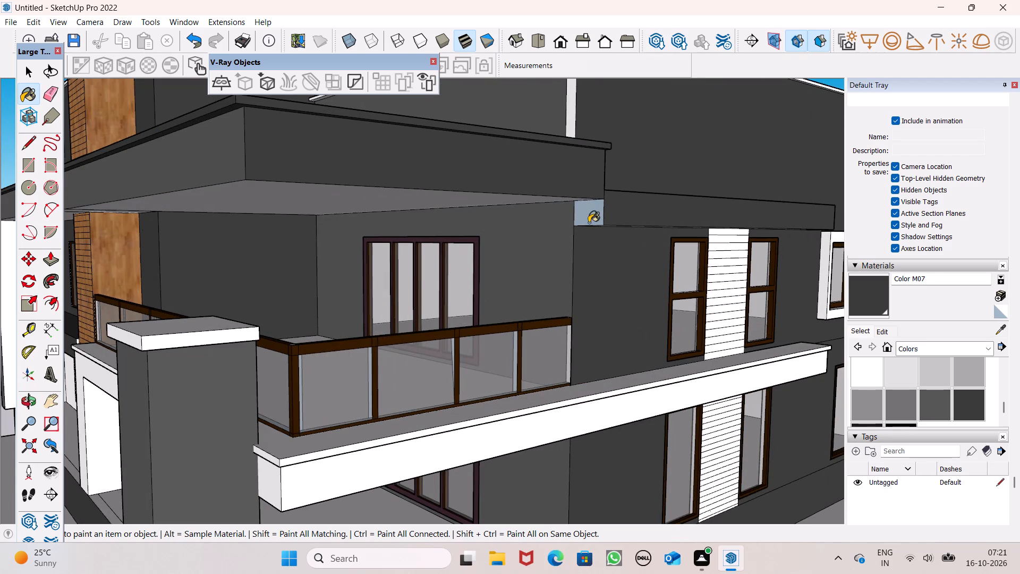
left_click(589, 222)
scroll(492, 206, "down", 5)
middle_click_drag(572, 256, 405, 253)
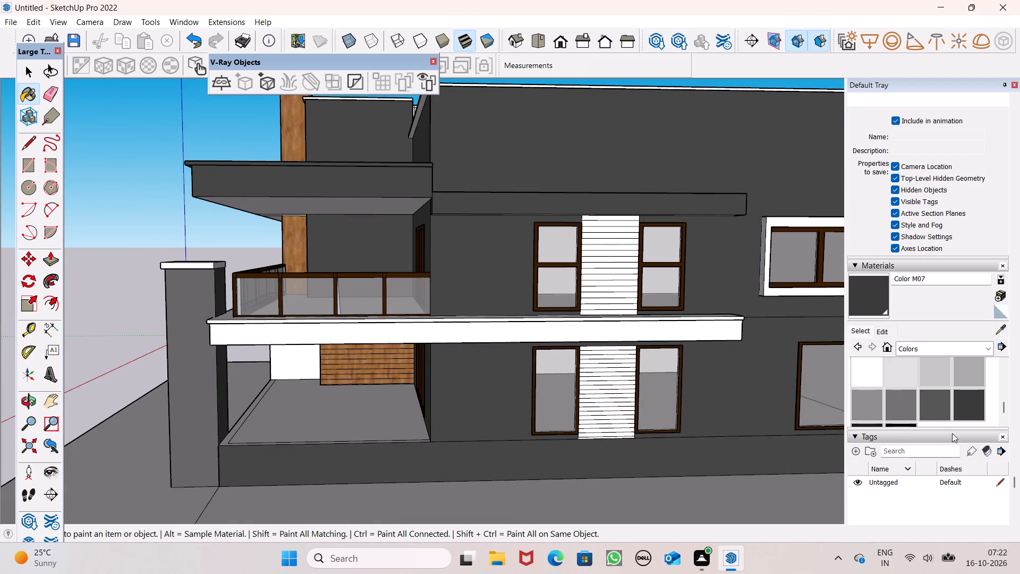
Paint the front face of the upper side-window canopy and the adjoining roof slab fascia with Color M06.
left_click(933, 410)
scroll(481, 180, "up", 4)
left_click(479, 209)
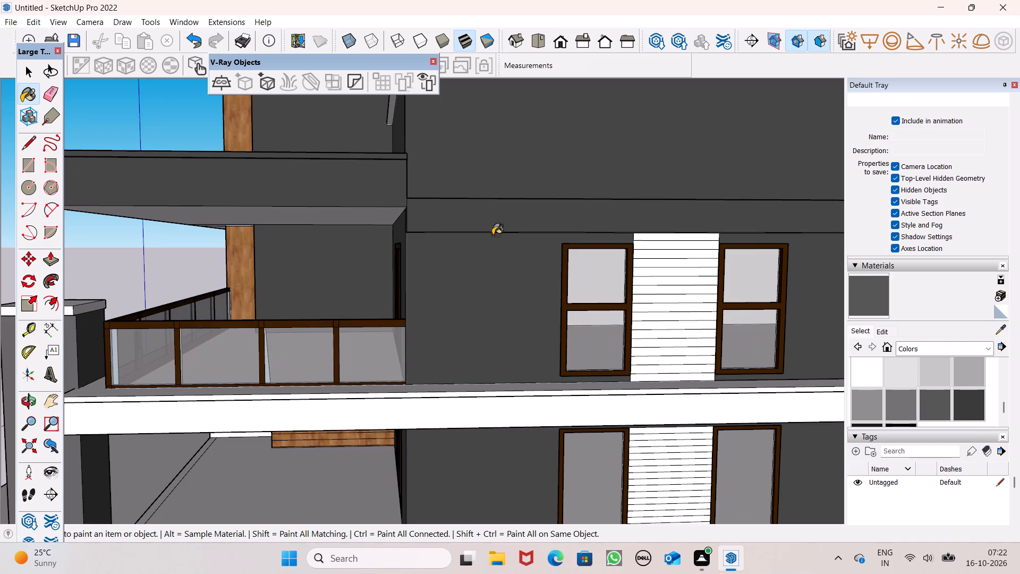
middle_click_drag(495, 240, 557, 357)
left_click(550, 352)
left_click(460, 362)
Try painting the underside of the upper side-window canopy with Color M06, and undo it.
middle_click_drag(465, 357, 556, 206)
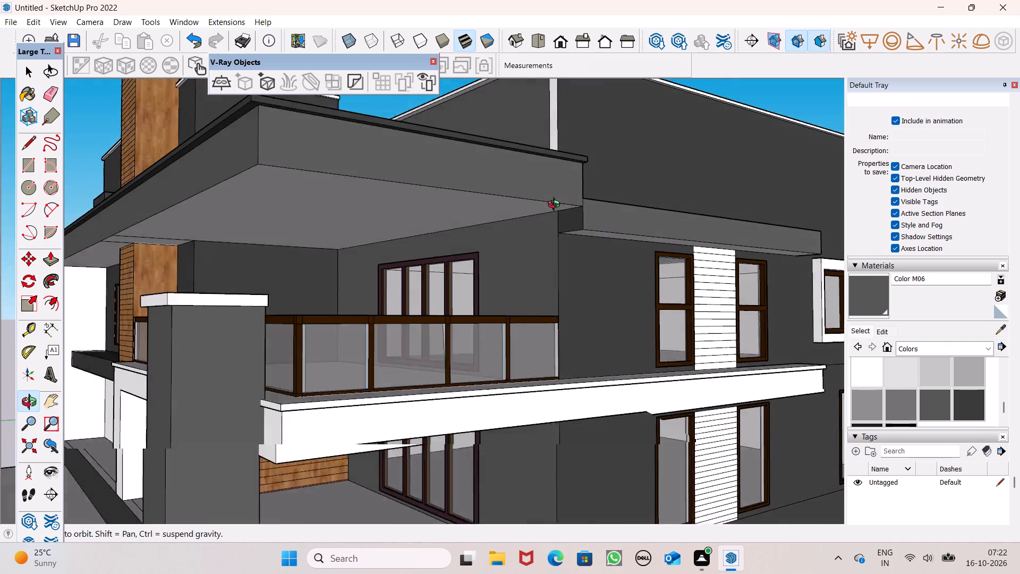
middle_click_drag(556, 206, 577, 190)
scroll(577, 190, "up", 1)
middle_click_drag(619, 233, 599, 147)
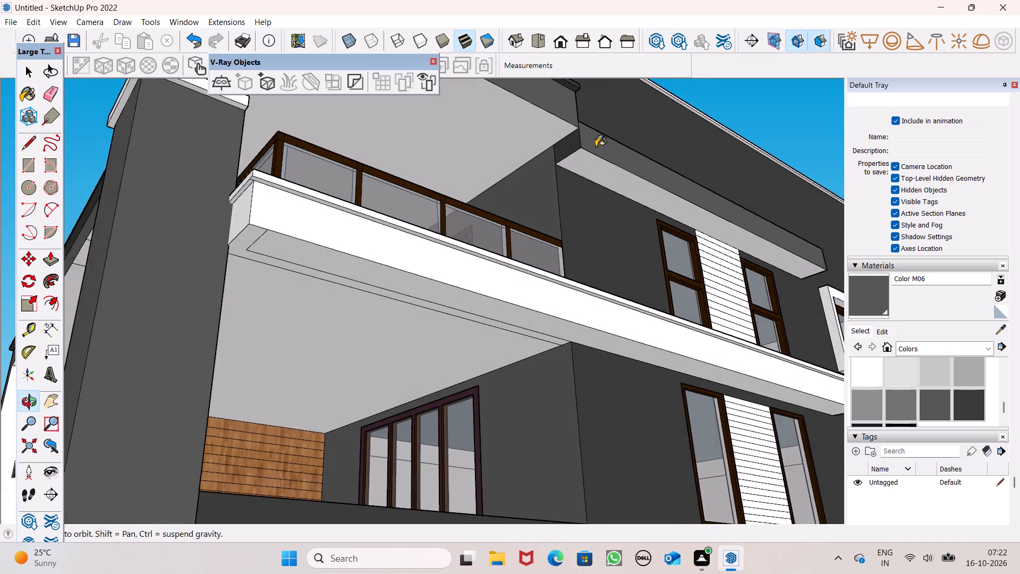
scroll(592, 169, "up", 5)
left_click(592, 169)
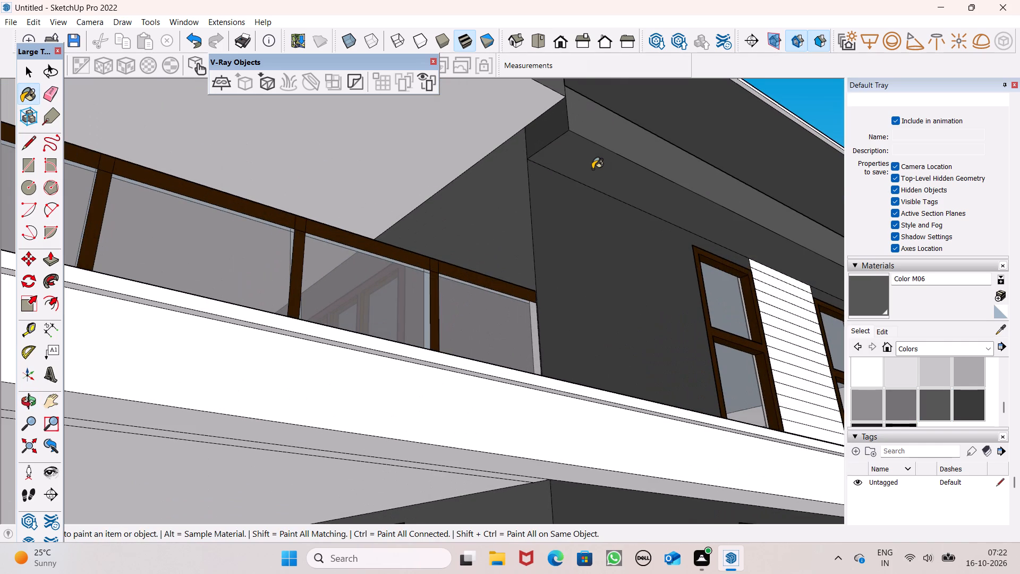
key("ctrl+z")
Paint the white end face of the front roof slab, just above the side-window canopy, with Color M06.
scroll(592, 169, "down", 7)
middle_click_drag(592, 174, 435, 328)
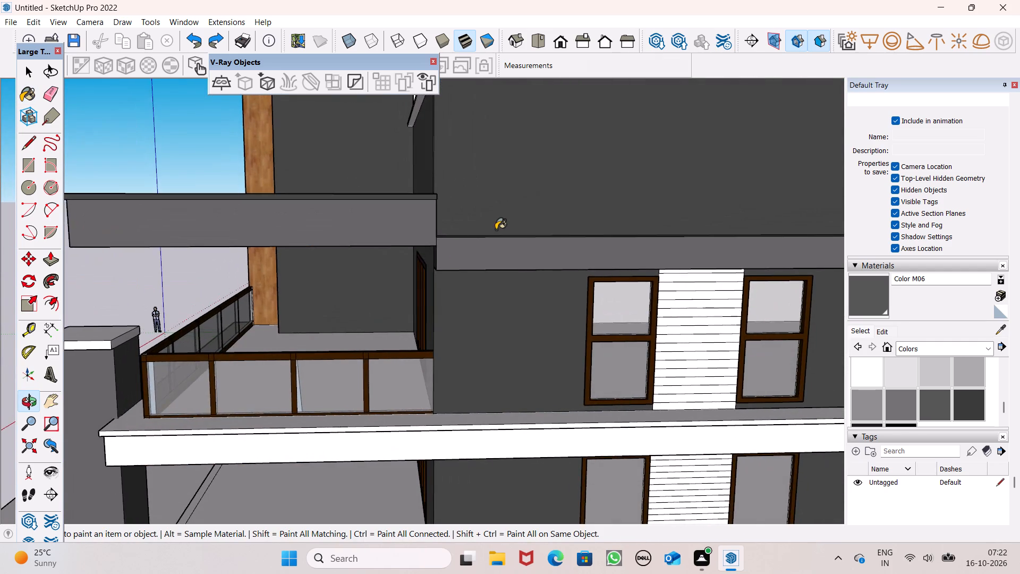
scroll(496, 230, "down", 2)
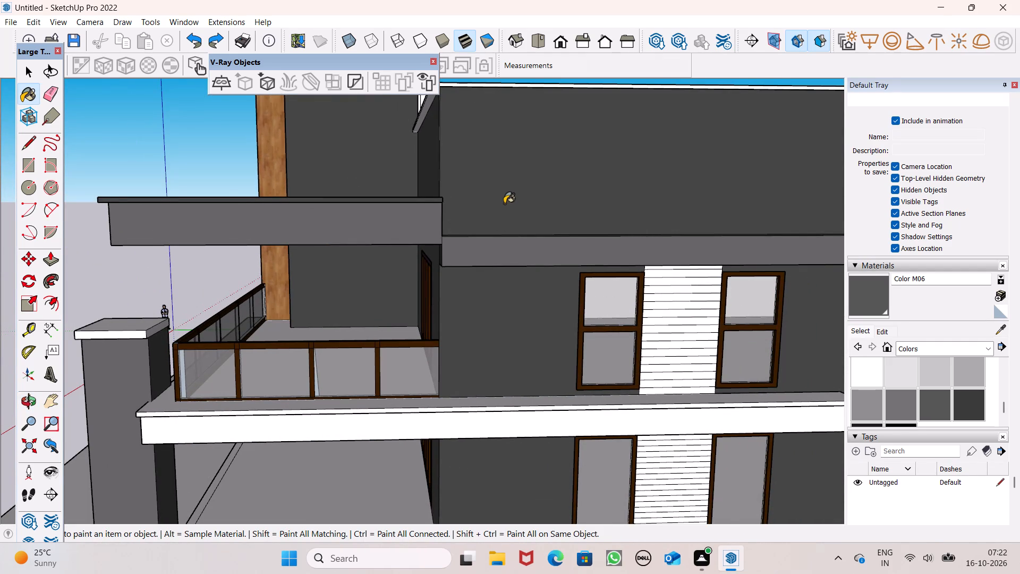
scroll(504, 209, "down", 2)
middle_click_drag(634, 277, 669, 342)
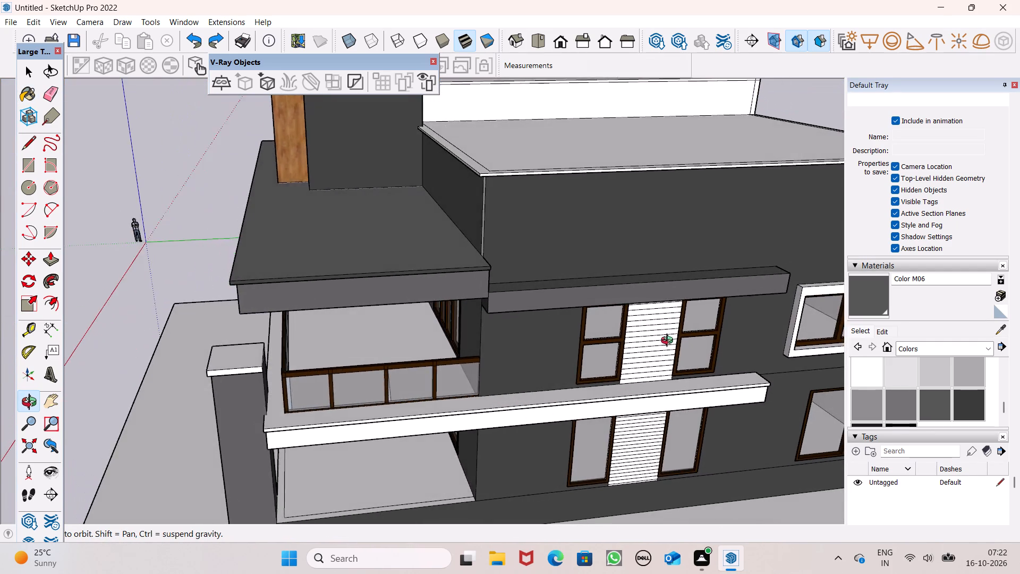
middle_click_drag(669, 342, 670, 341)
scroll(592, 274, "down", 3)
middle_click_drag(623, 344, 357, 257)
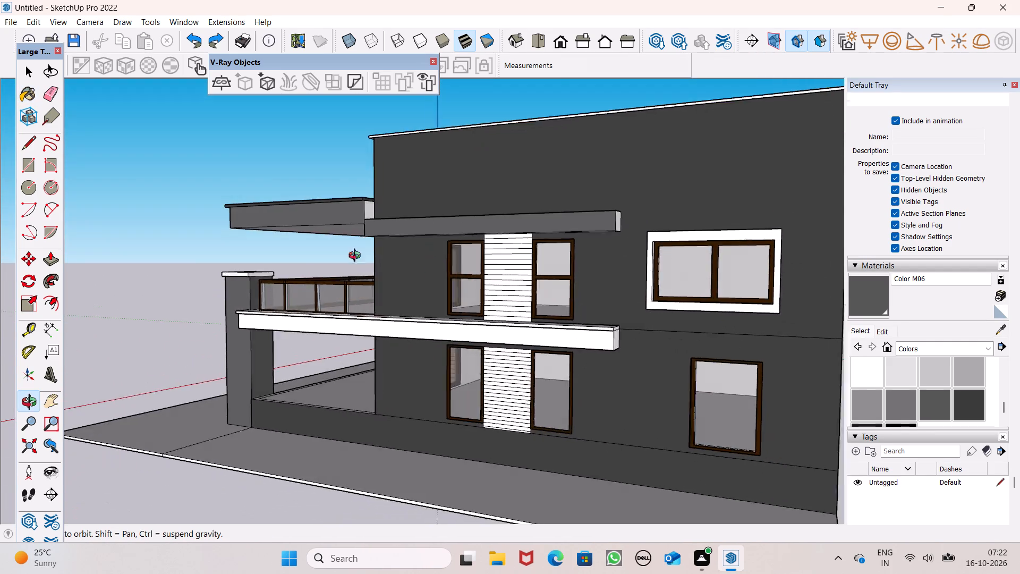
middle_click_drag(357, 257, 276, 256)
scroll(363, 241, "up", 3)
left_click(392, 211)
scroll(218, 156, "up", 6)
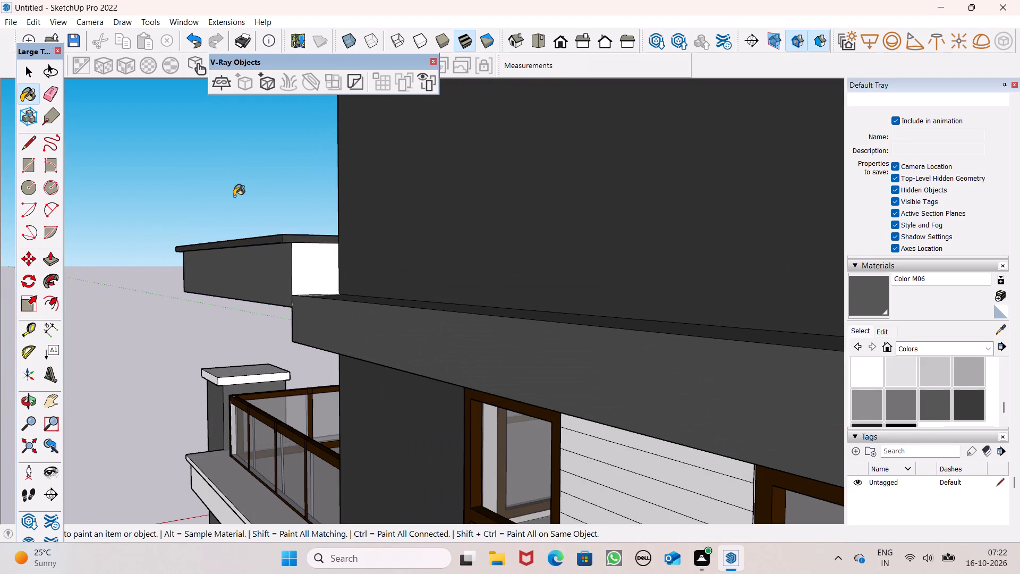
left_click(308, 278)
Paint the long white fascia of the balcony slab on the side-window side with Color M06.
scroll(310, 245, "down", 11)
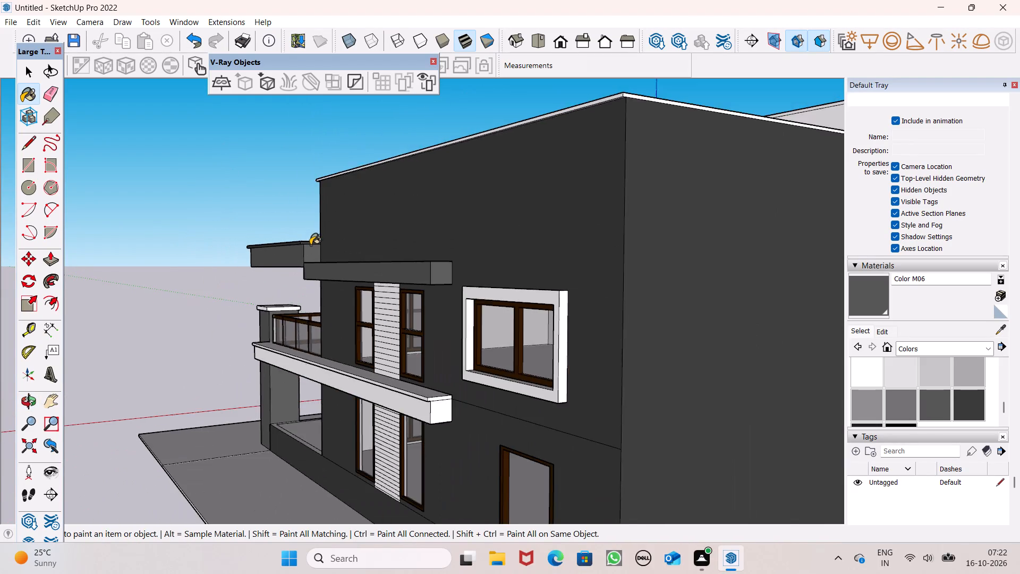
scroll(310, 245, "down", 3)
middle_click_drag(335, 282, 657, 214)
scroll(379, 342, "up", 3)
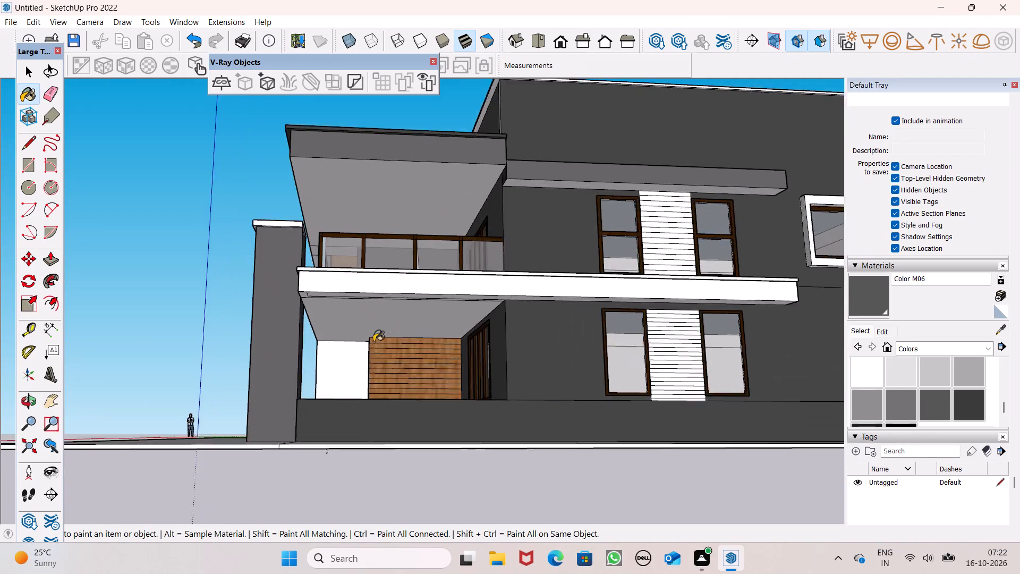
scroll(373, 342, "up", 2)
left_click(377, 268)
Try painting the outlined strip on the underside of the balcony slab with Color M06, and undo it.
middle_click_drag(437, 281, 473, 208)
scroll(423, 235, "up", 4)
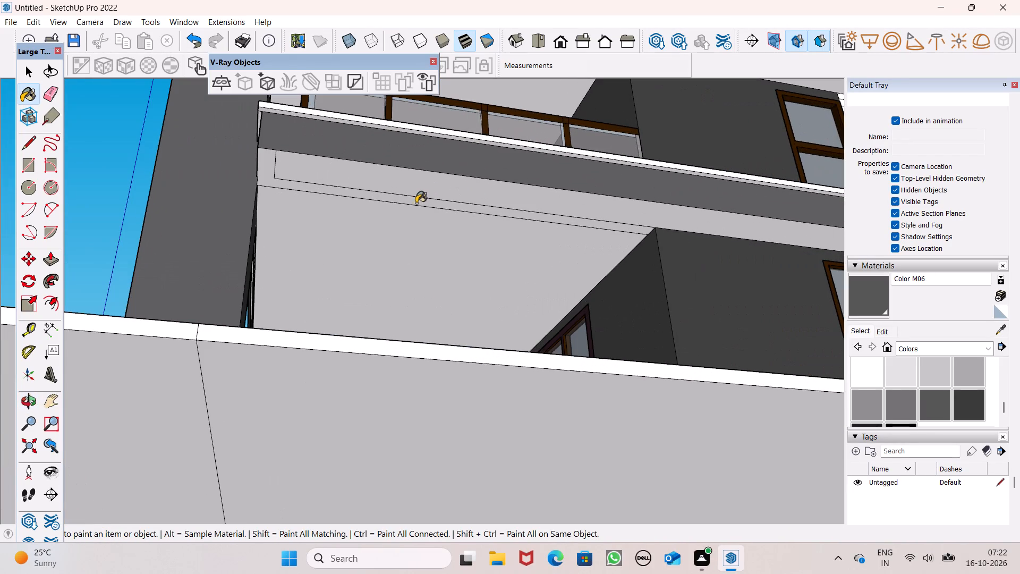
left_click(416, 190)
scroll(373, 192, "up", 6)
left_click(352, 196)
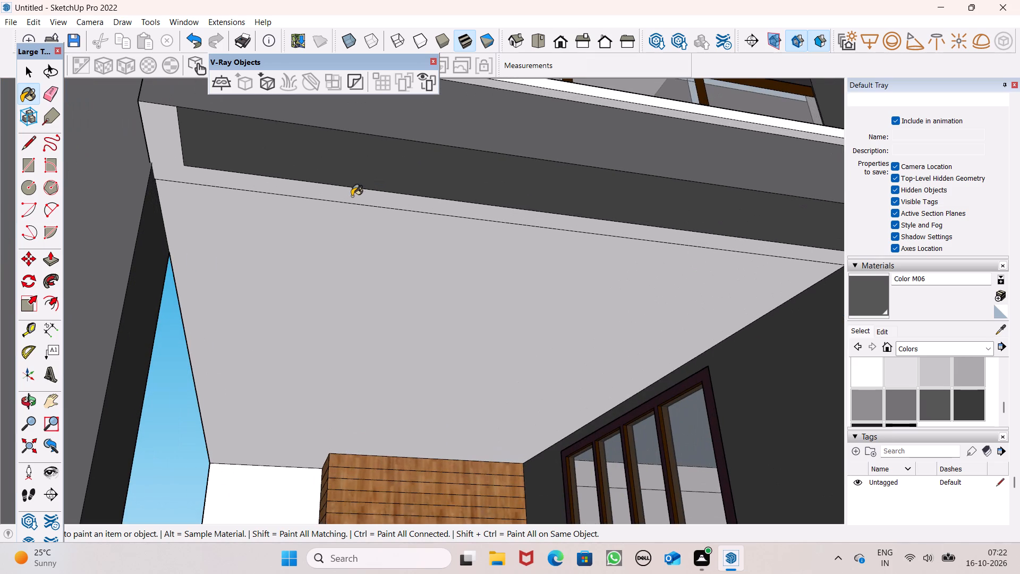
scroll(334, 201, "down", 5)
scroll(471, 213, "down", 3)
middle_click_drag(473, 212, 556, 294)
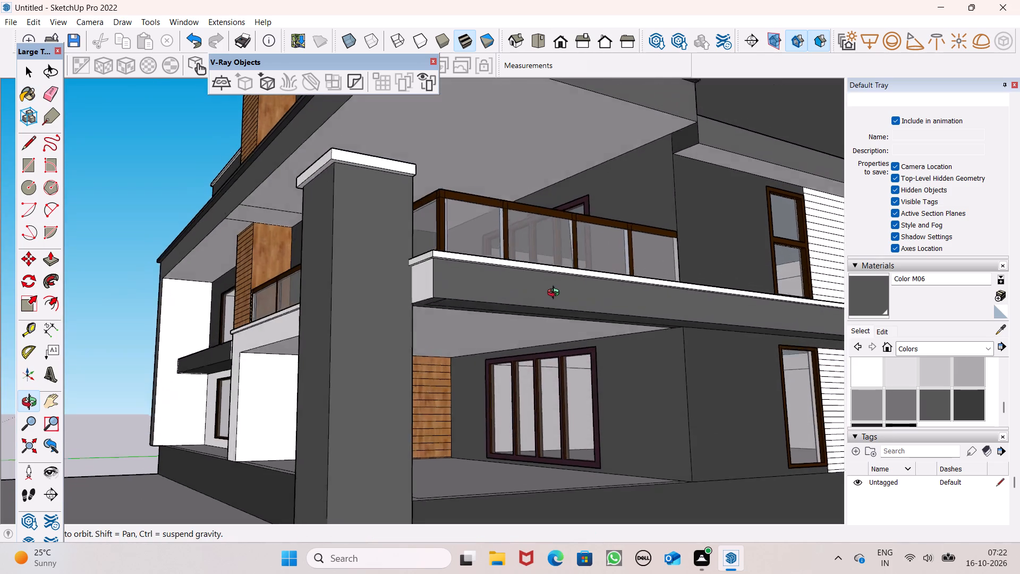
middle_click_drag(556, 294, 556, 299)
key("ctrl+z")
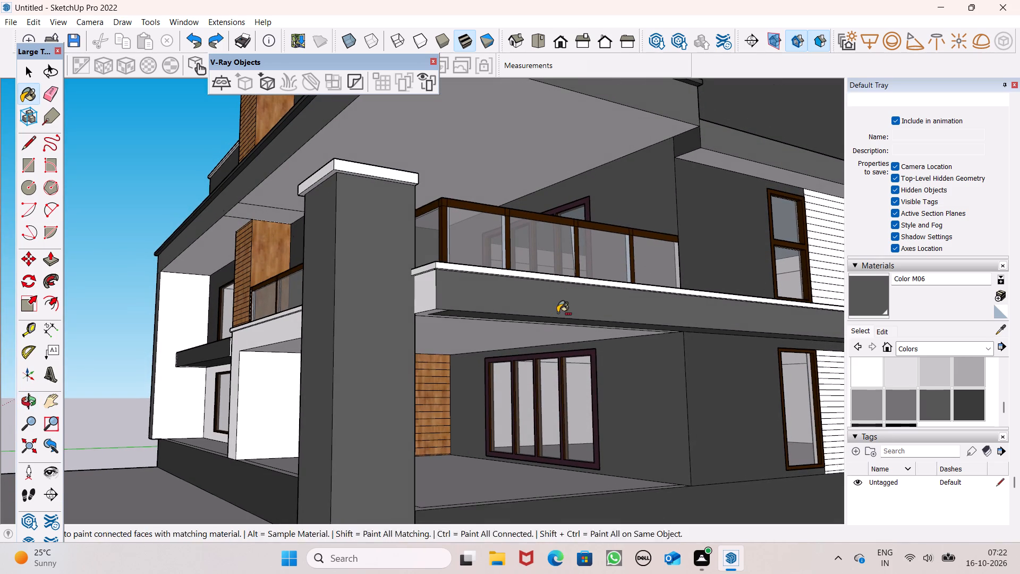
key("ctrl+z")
Erase the leftover outline edges on the underside of the balcony slab, including the short edge near the pillar.
middle_click_drag(594, 319, 572, 212)
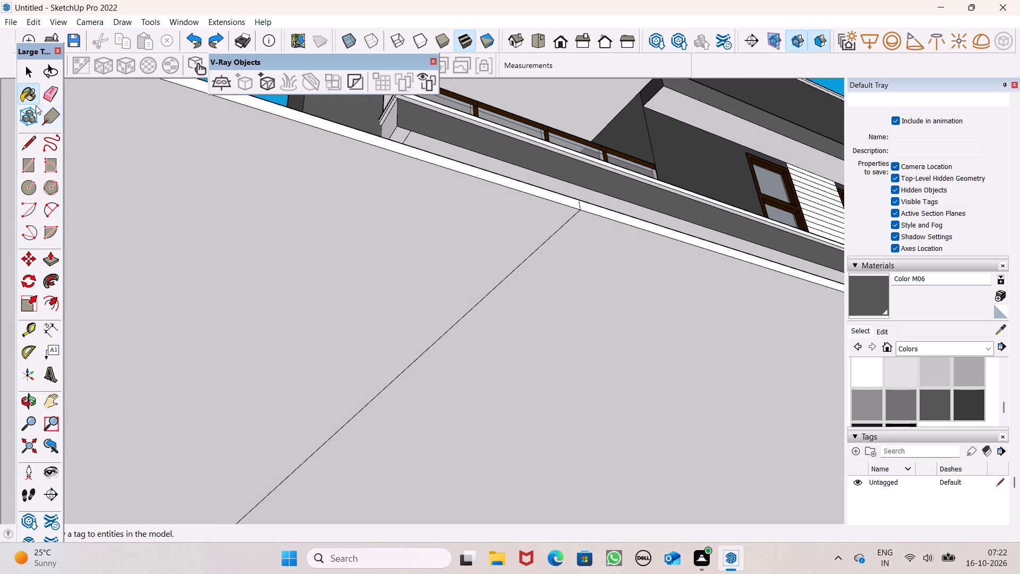
left_click(47, 97)
middle_click_drag(418, 228, 387, 265)
scroll(466, 136, "up", 5)
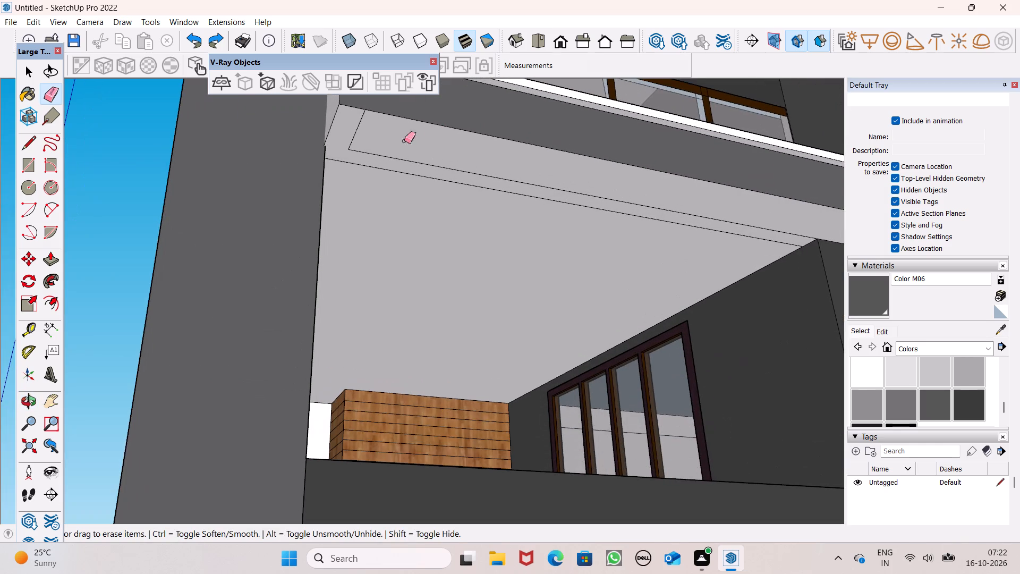
left_click_drag(387, 146, 383, 175)
left_click_drag(355, 124, 385, 131)
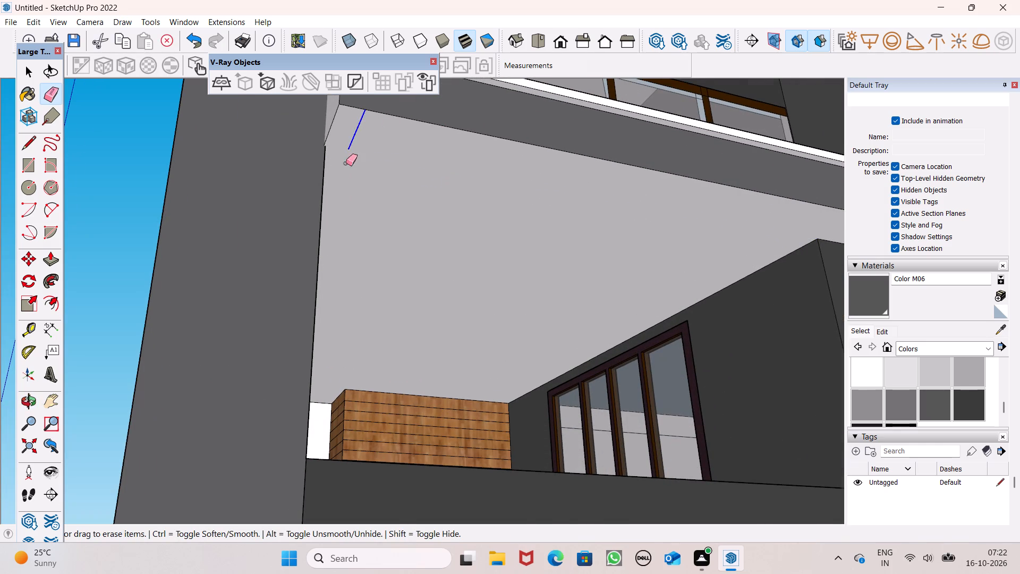
Paint the white end face of the balcony slab's extension beyond the side windows with Color M06.
scroll(336, 187, "down", 7)
scroll(486, 226, "down", 6)
middle_click_drag(501, 236, 279, 350)
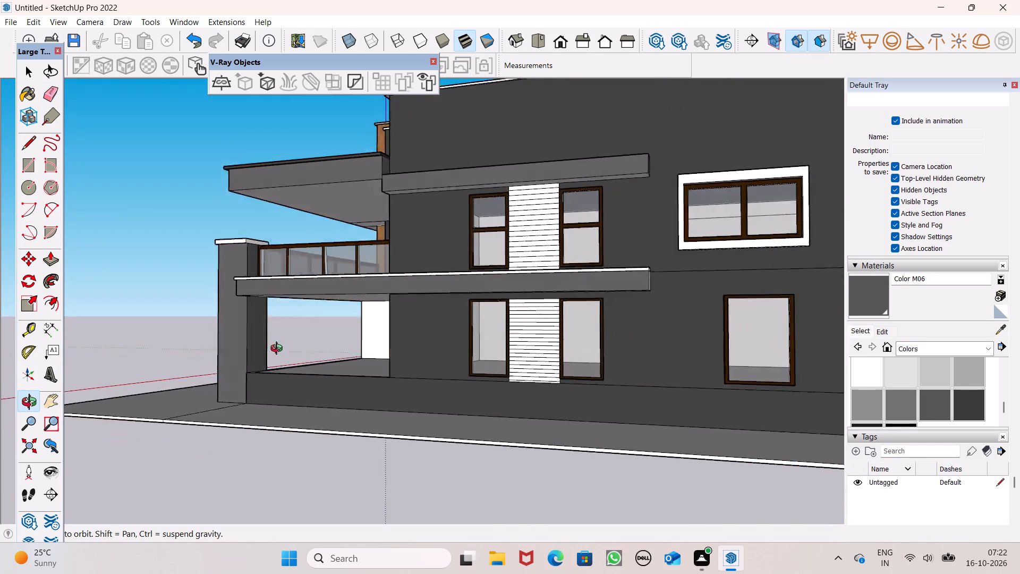
middle_click_drag(279, 350, 180, 303)
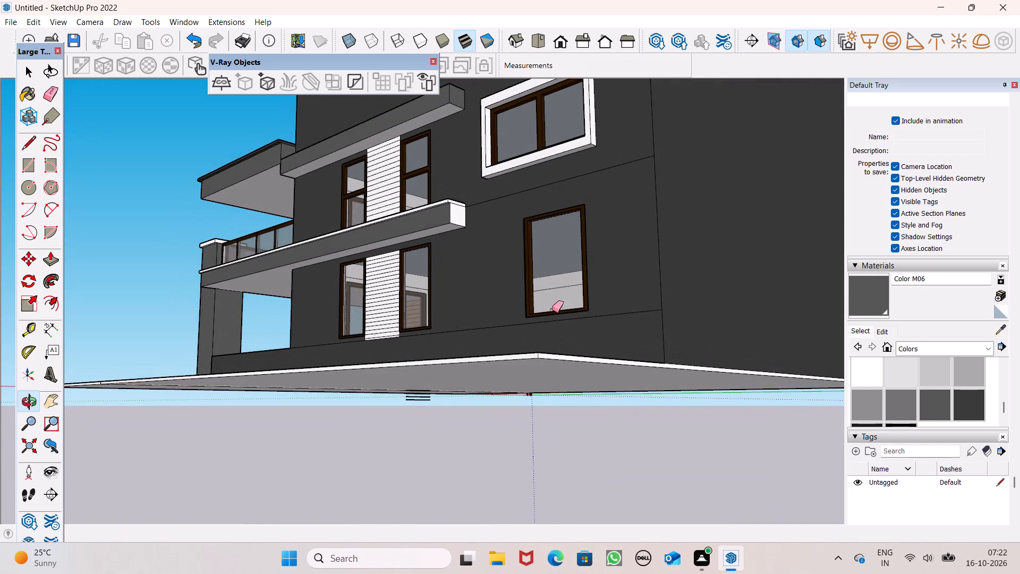
left_click(862, 308)
scroll(453, 205, "up", 5)
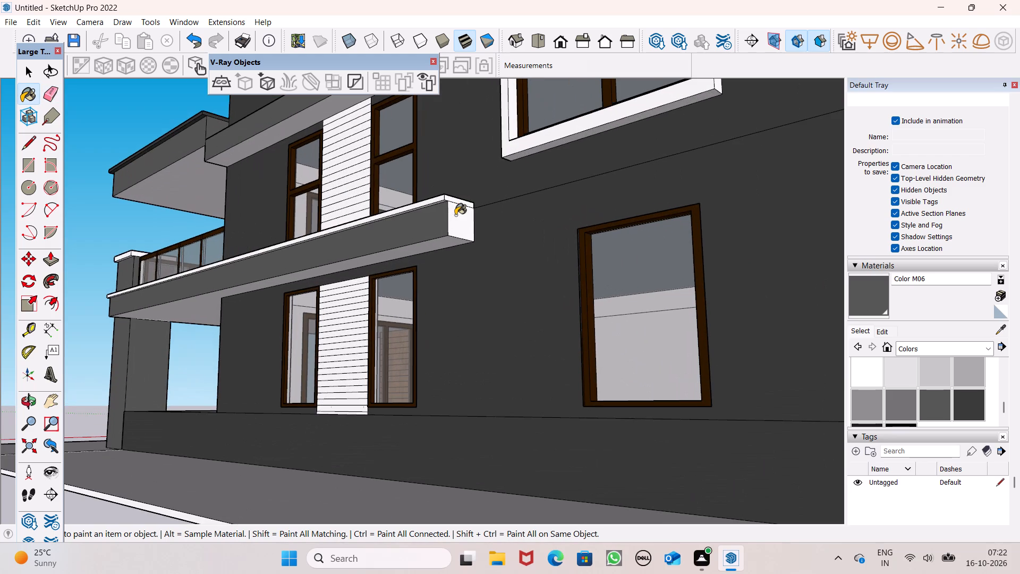
left_click(455, 215)
Paint the lip above the balcony slab's side fascia with Color M06, covering its end, front and underside.
left_click(964, 406)
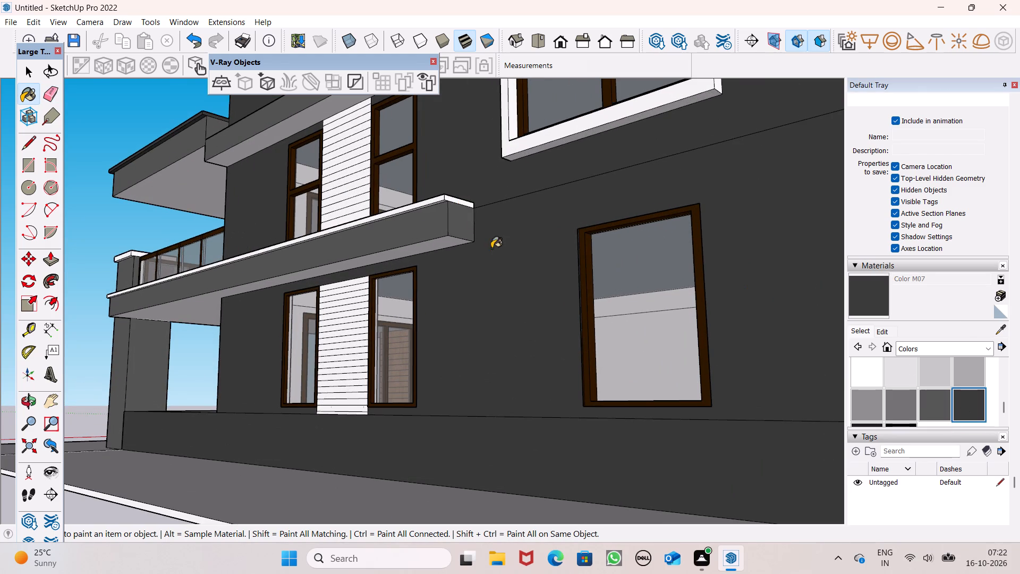
scroll(393, 222, "up", 4)
left_click(930, 404)
scroll(574, 253, "up", 3)
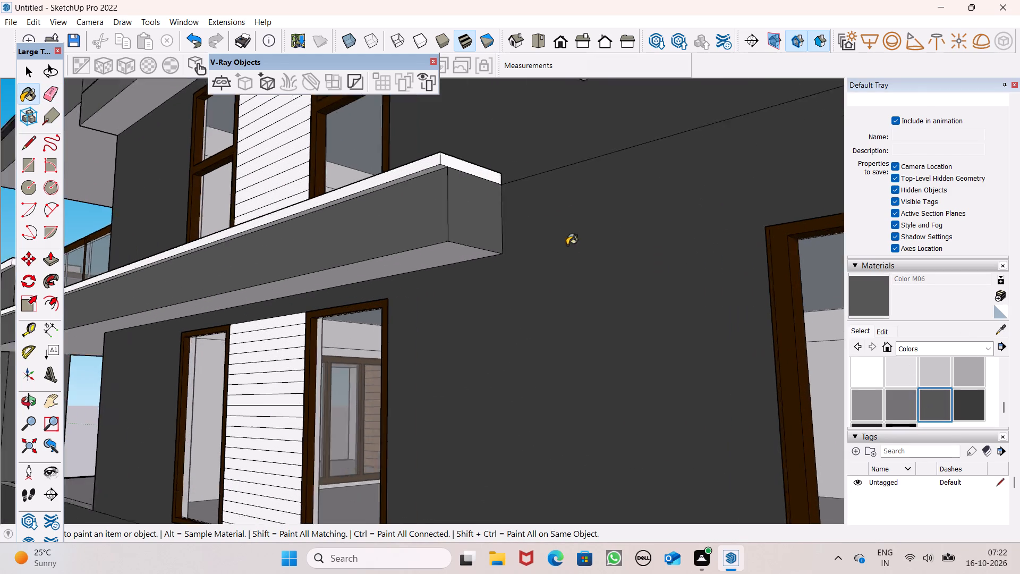
scroll(567, 245, "up", 3)
left_click(414, 136)
left_click(384, 130)
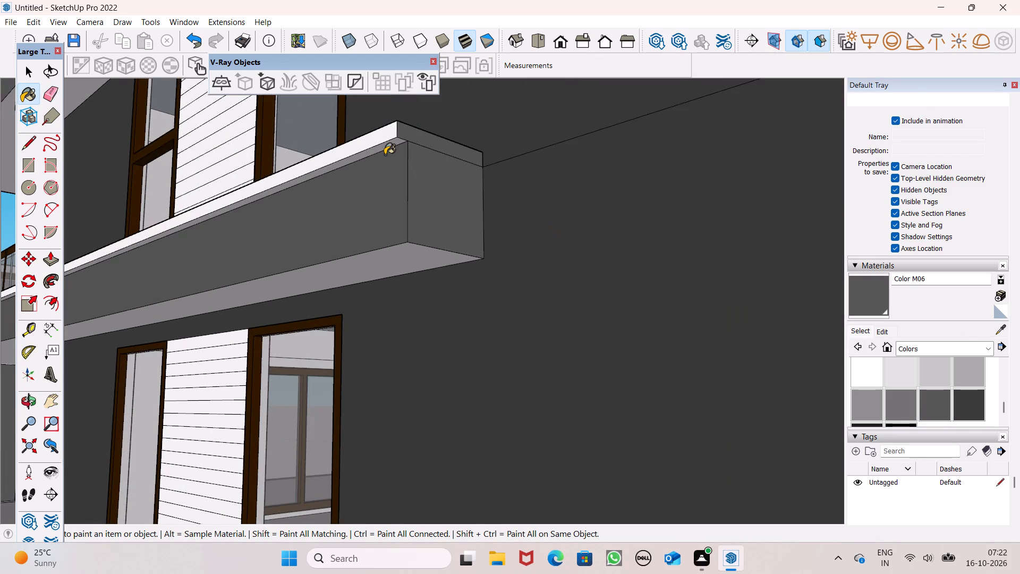
middle_click_drag(385, 155, 408, 116)
scroll(408, 116, "up", 4)
left_click(390, 106)
Paint the balcony slab lip's long front edge, end face and top surface with Color M07.
scroll(444, 247, "down", 3)
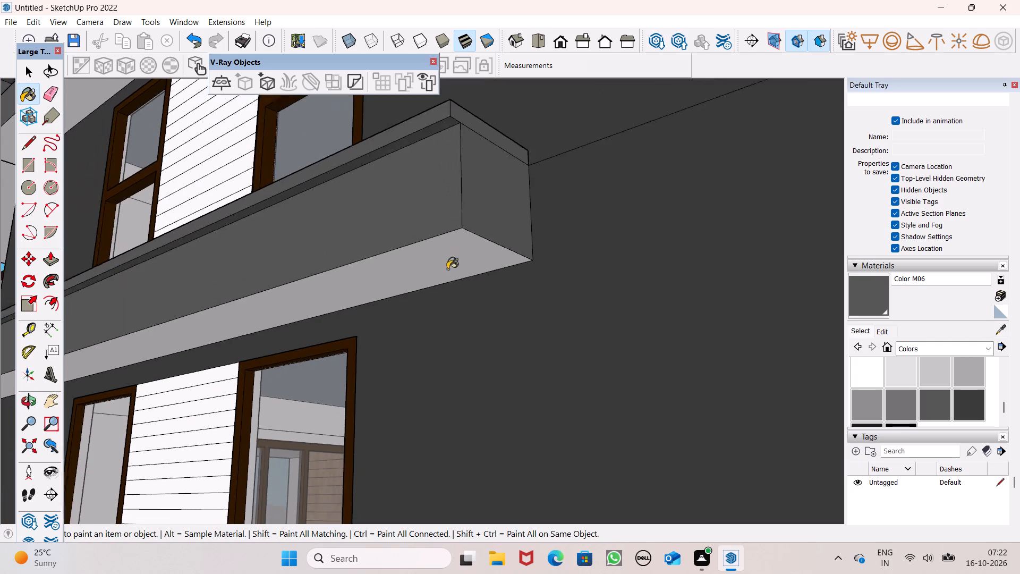
scroll(447, 269, "down", 2)
middle_click_drag(478, 317, 656, 492)
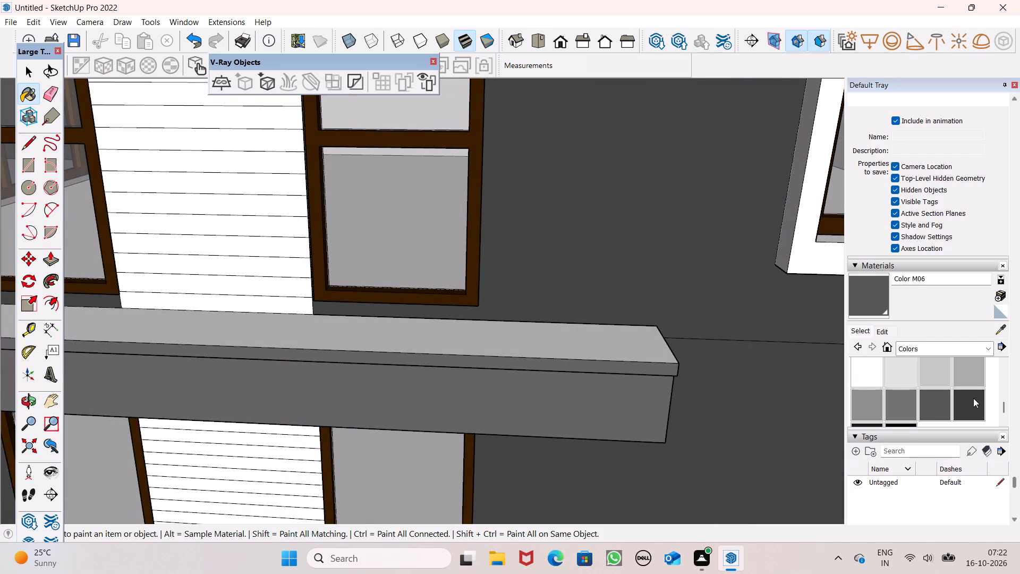
left_click(971, 391)
scroll(926, 389, "down", 1)
scroll(681, 369, "up", 5)
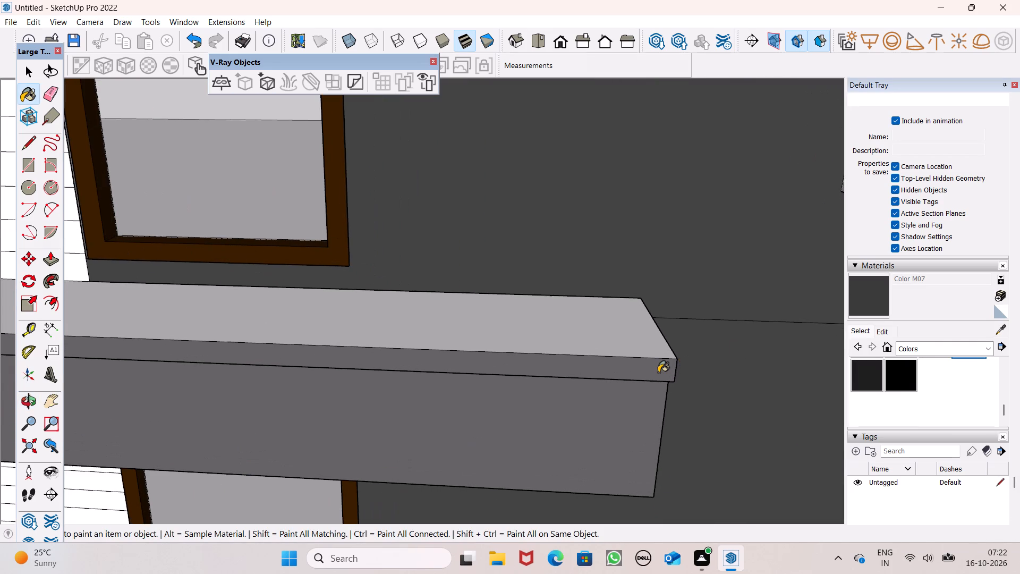
left_click(658, 373)
scroll(673, 379, "up", 2)
middle_click_drag(675, 381, 413, 317)
left_click(415, 321)
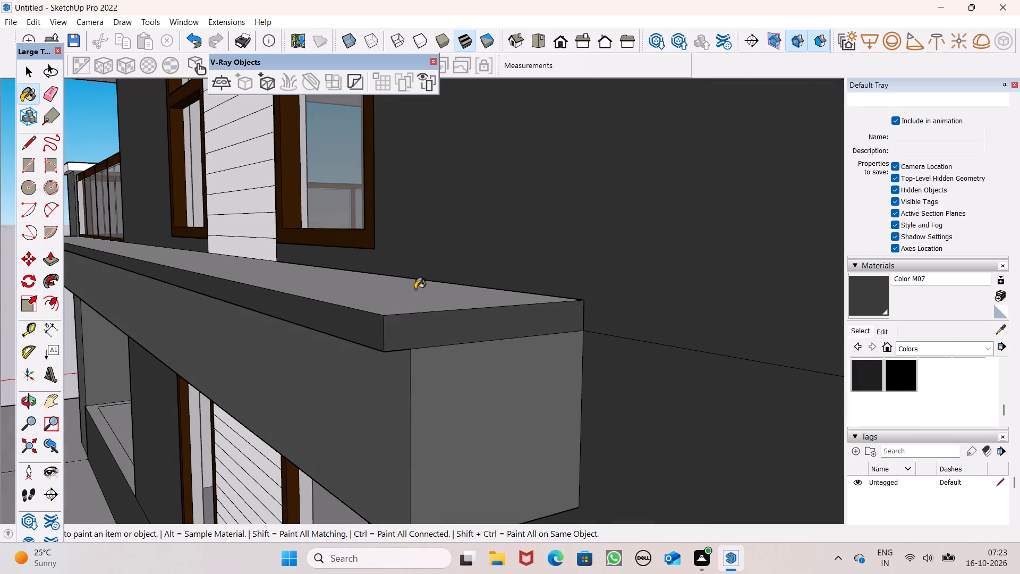
left_click(414, 288)
Paint the white lip edge at the balcony slab's front end, beside the pillar, with Color M07.
middle_click_drag(475, 351, 804, 393)
scroll(804, 398, "up", 1)
scroll(534, 261, "down", 14)
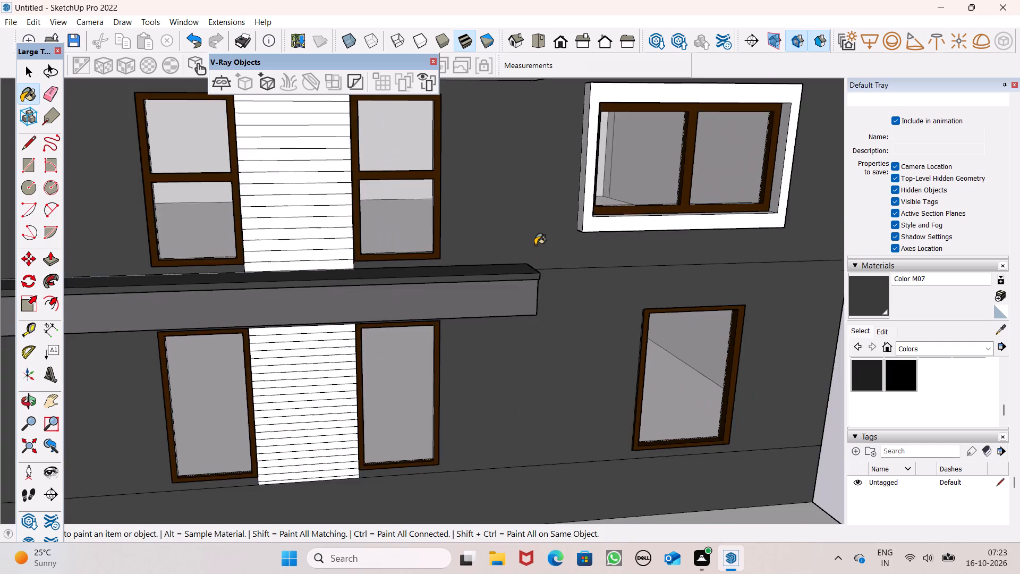
scroll(535, 245, "down", 9)
middle_click_drag(465, 290, 758, 282)
scroll(455, 337, "up", 6)
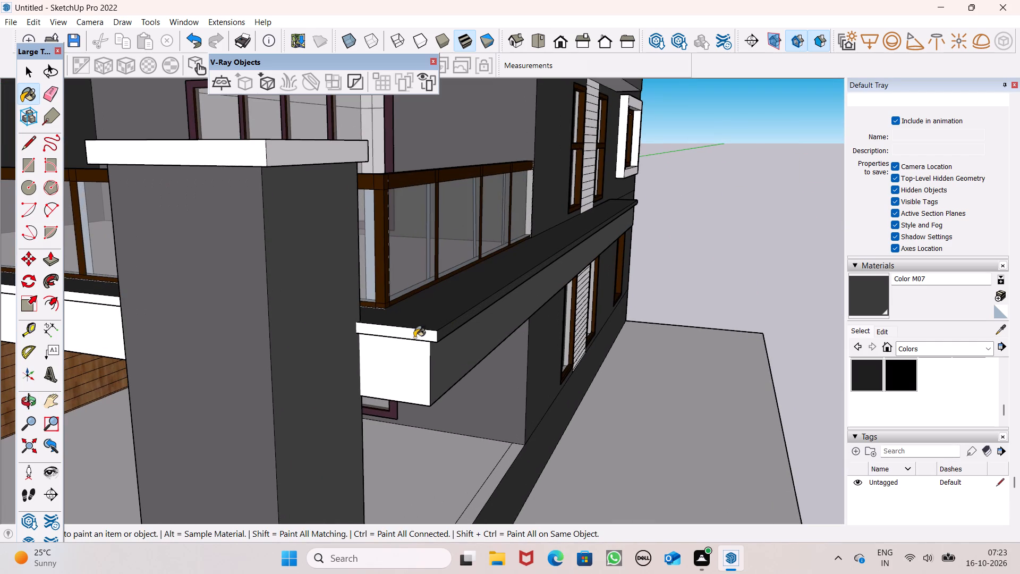
left_click(415, 335)
Paint the underside of the lip beside the pillar with Color M07, leaving the slab's front end face below it white.
middle_click_drag(539, 265, 538, 287)
scroll(515, 266, "down", 3)
middle_click_drag(508, 289, 538, 151)
scroll(486, 134, "up", 20)
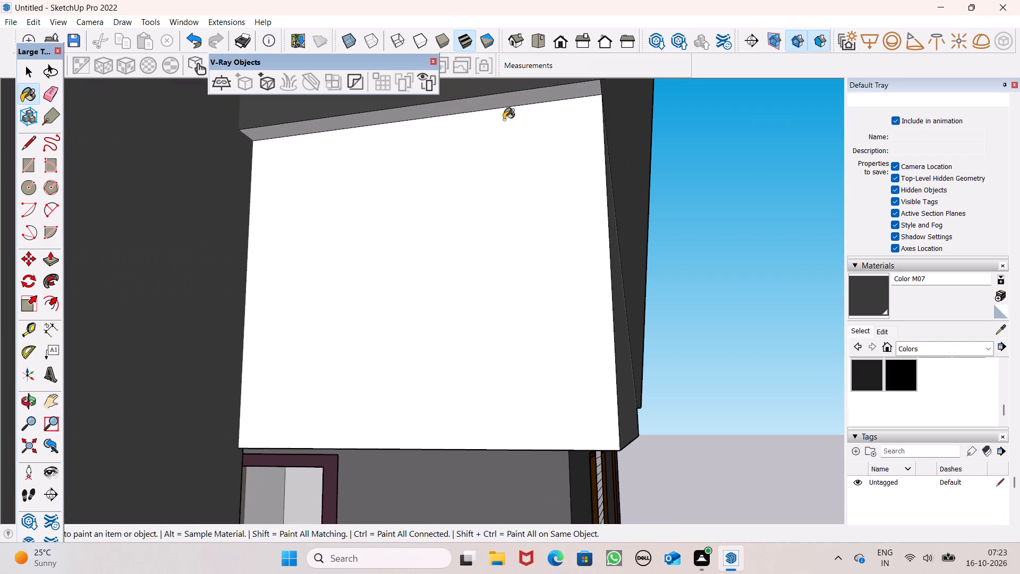
left_click(515, 109)
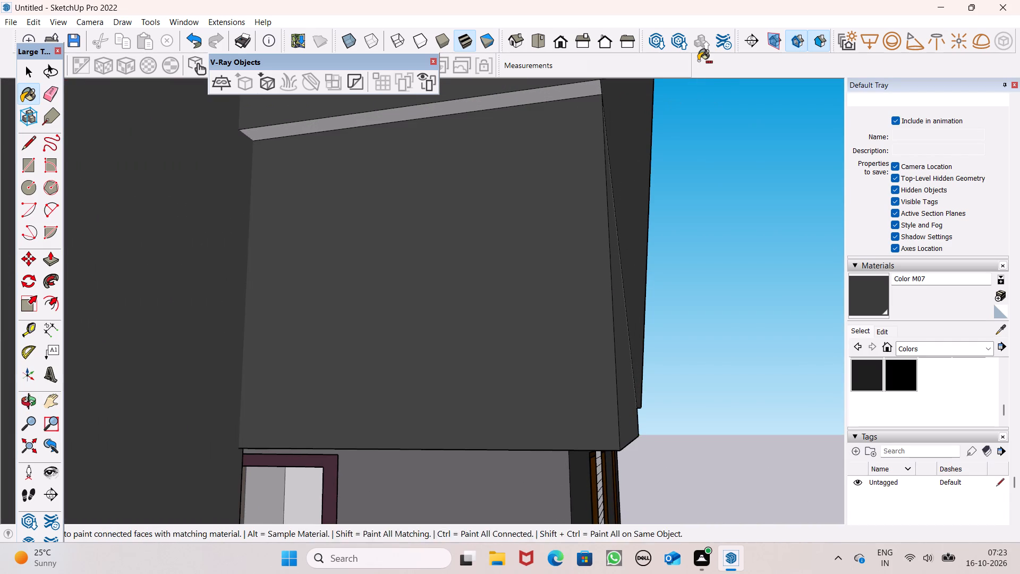
key("ctrl+z")
left_click(564, 96)
scroll(575, 137, "down", 2)
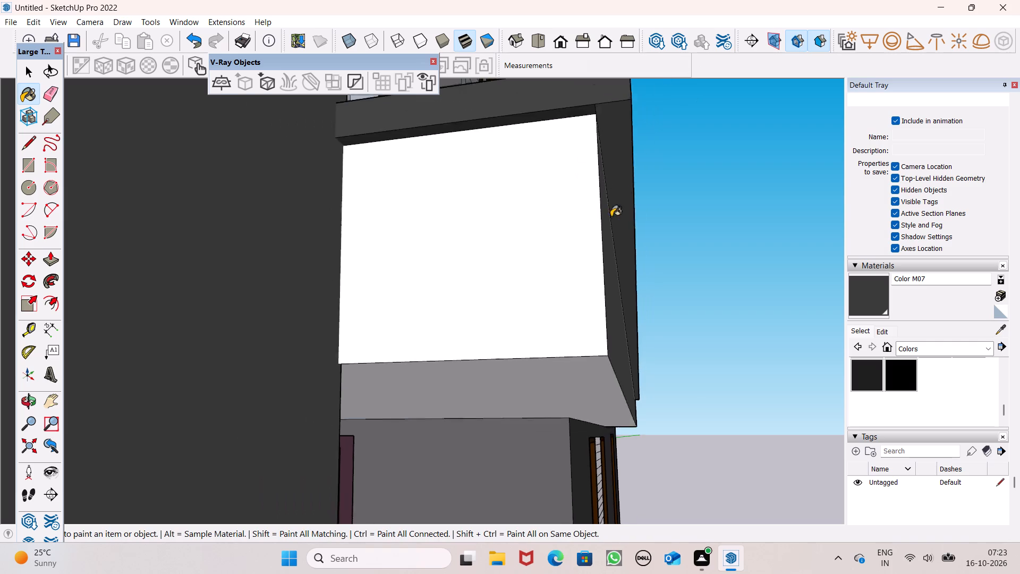
scroll(611, 217, "down", 10)
middle_click_drag(608, 238, 821, 289)
middle_click_drag(387, 323, 394, 394)
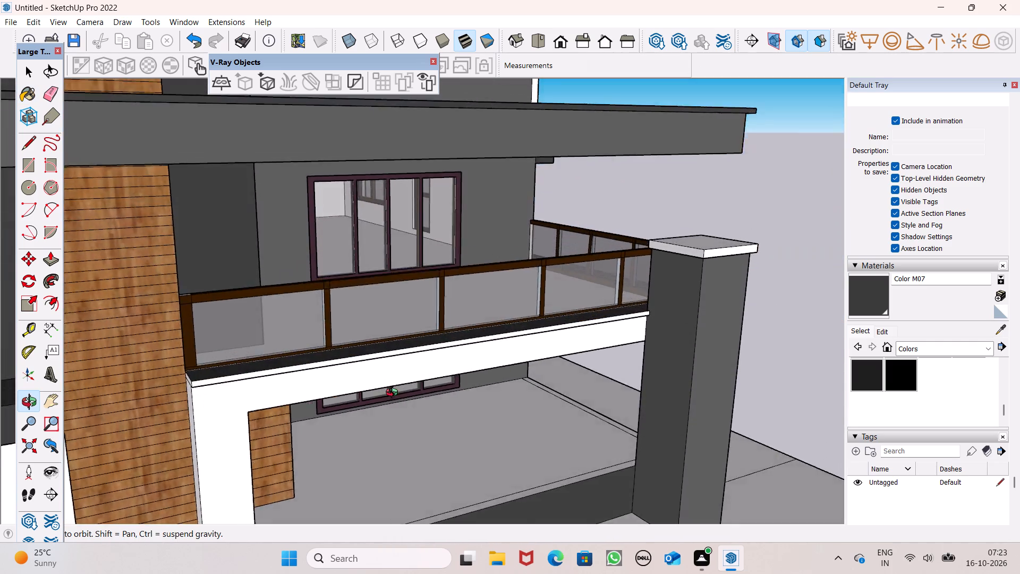
Paint the front edge and underside of the lip along the balcony's front beam with Color M07.
middle_click_drag(394, 394, 321, 469)
scroll(336, 461, "up", 6)
scroll(451, 425, "up", 7)
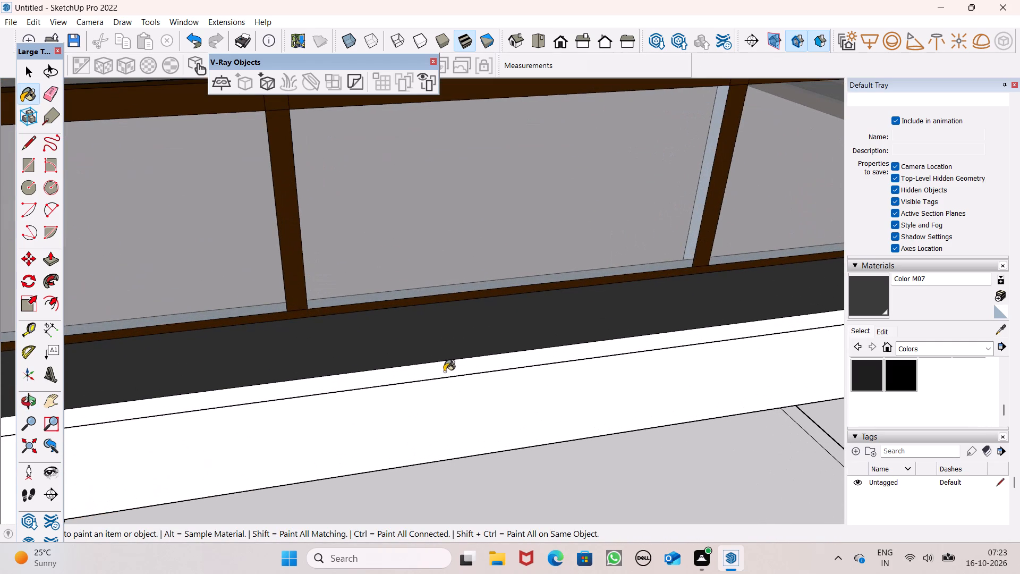
left_click(444, 374)
middle_click_drag(613, 381, 438, 64)
scroll(489, 164, "up", 1)
scroll(485, 207, "up", 6)
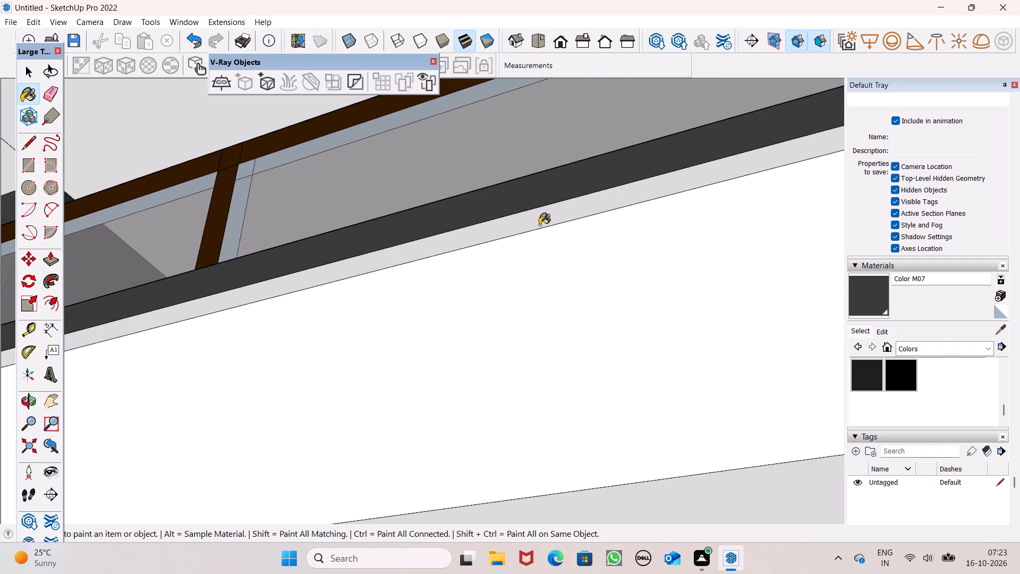
left_click(539, 218)
Erase the seam lines on the roof slab's underside on both sides of the wood-clad column.
scroll(542, 202, "down", 14)
scroll(586, 214, "down", 6)
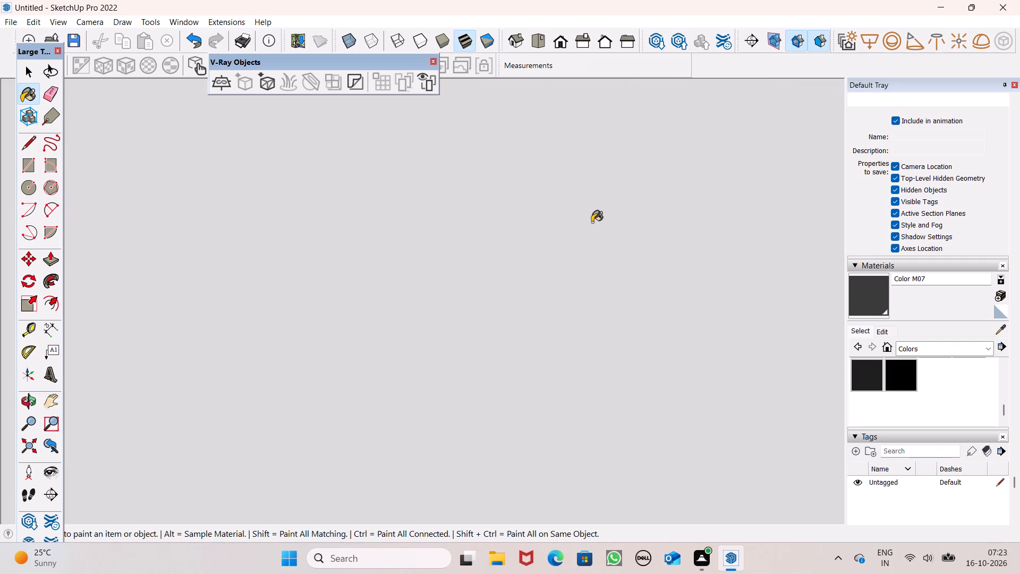
left_click(565, 45)
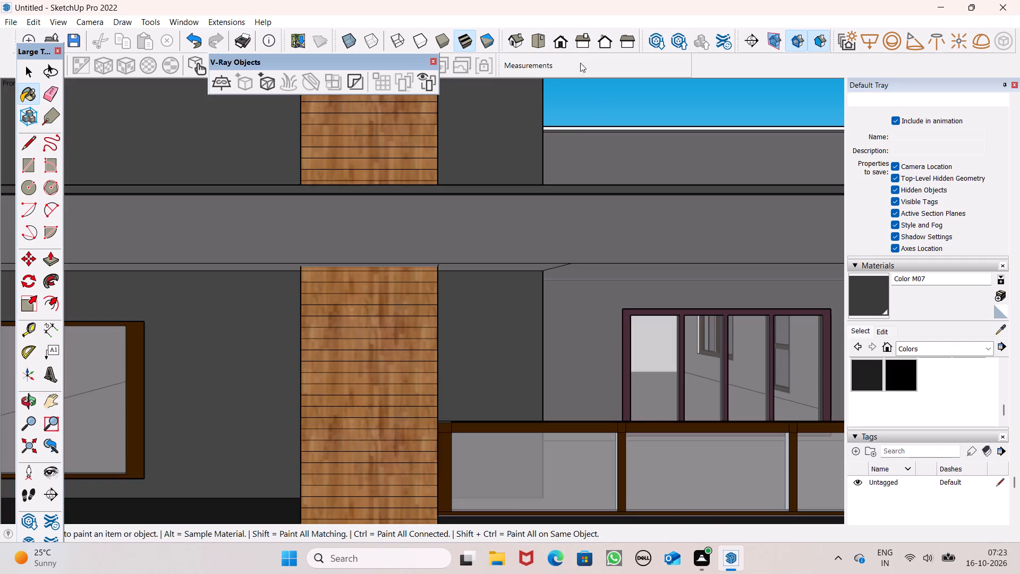
scroll(606, 115, "down", 6)
scroll(614, 184, "down", 5)
middle_click_drag(588, 209, 475, 251)
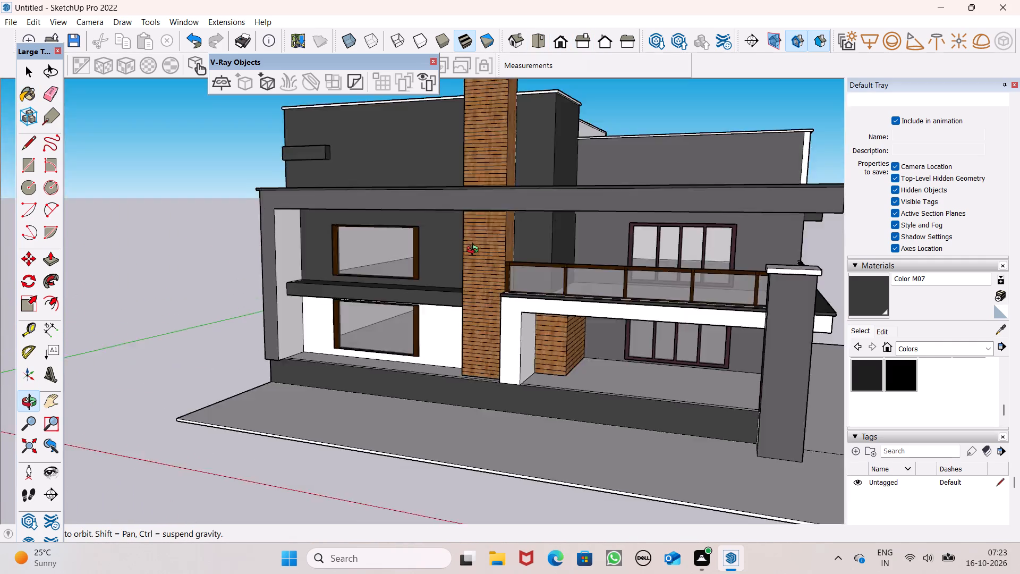
middle_click_drag(475, 251, 370, 202)
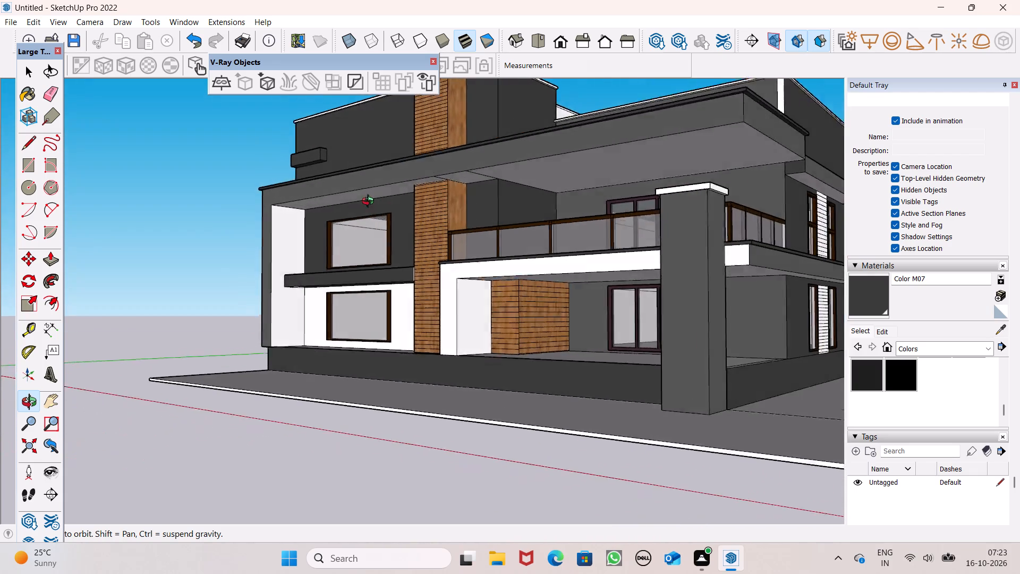
middle_click_drag(370, 202, 339, 144)
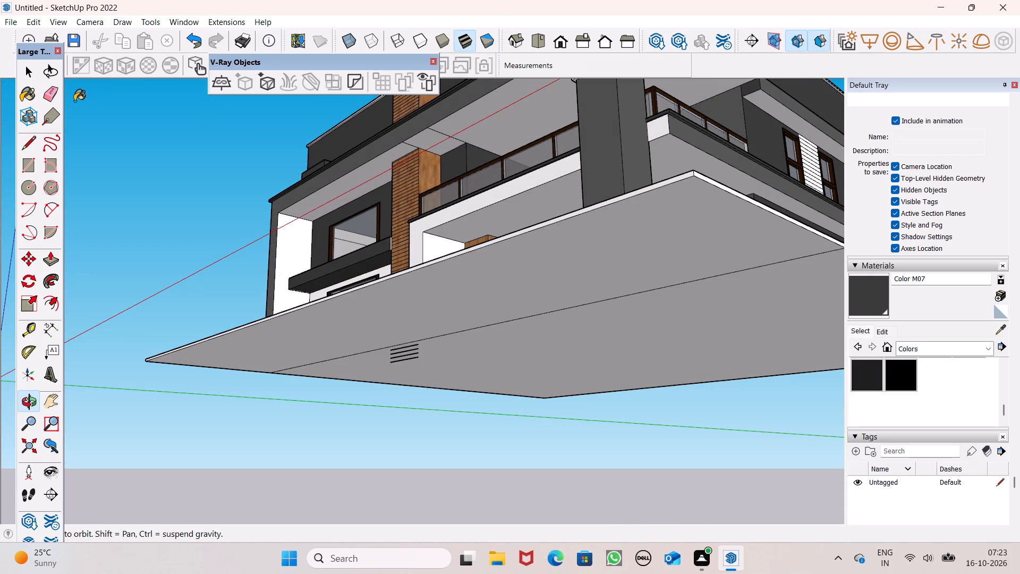
left_click_drag(59, 101, 69, 99)
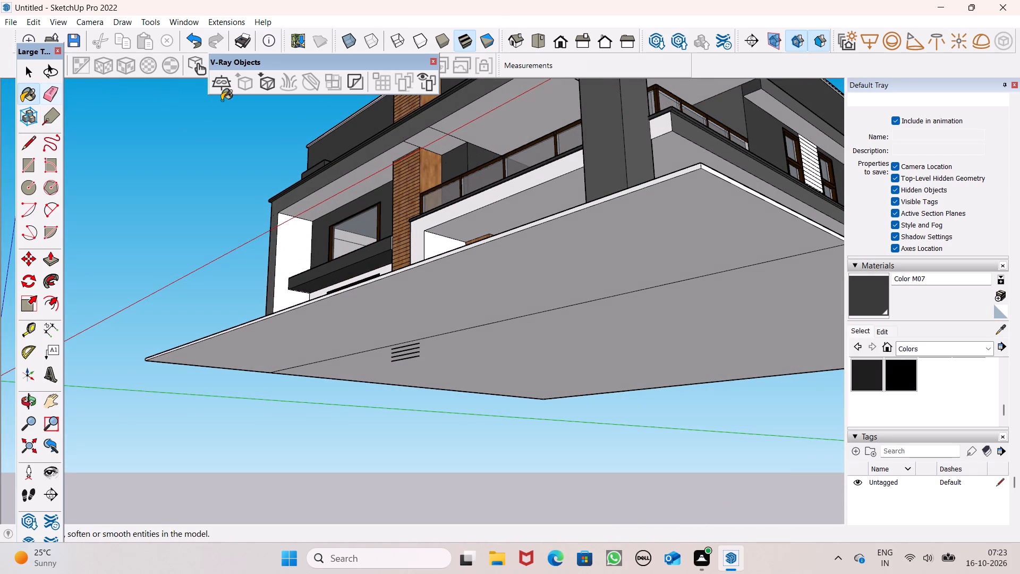
scroll(453, 176, "up", 7)
left_click_drag(450, 96, 439, 102)
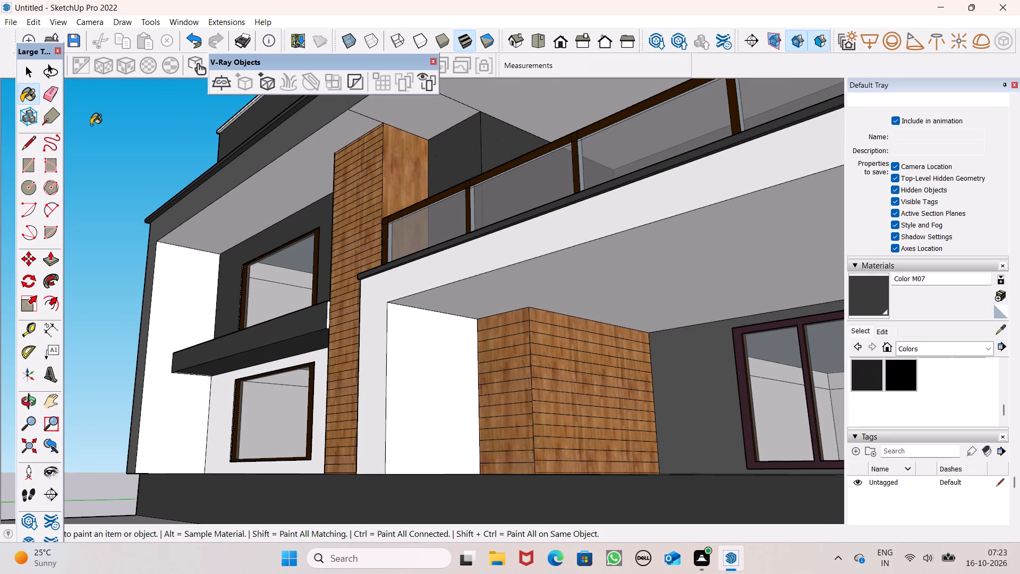
key("ctrl+z")
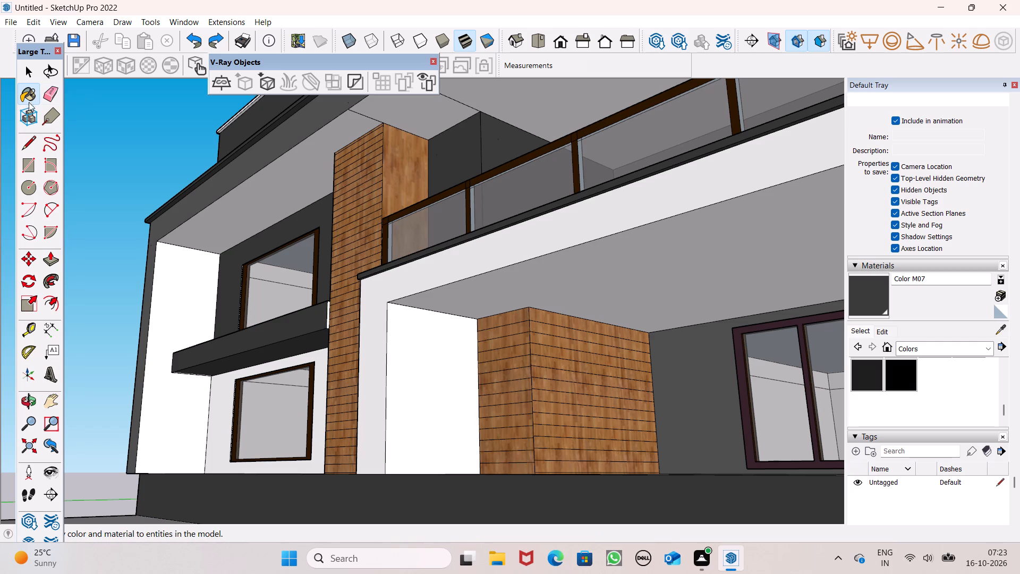
left_click(39, 91)
left_click_drag(47, 98, 52, 97)
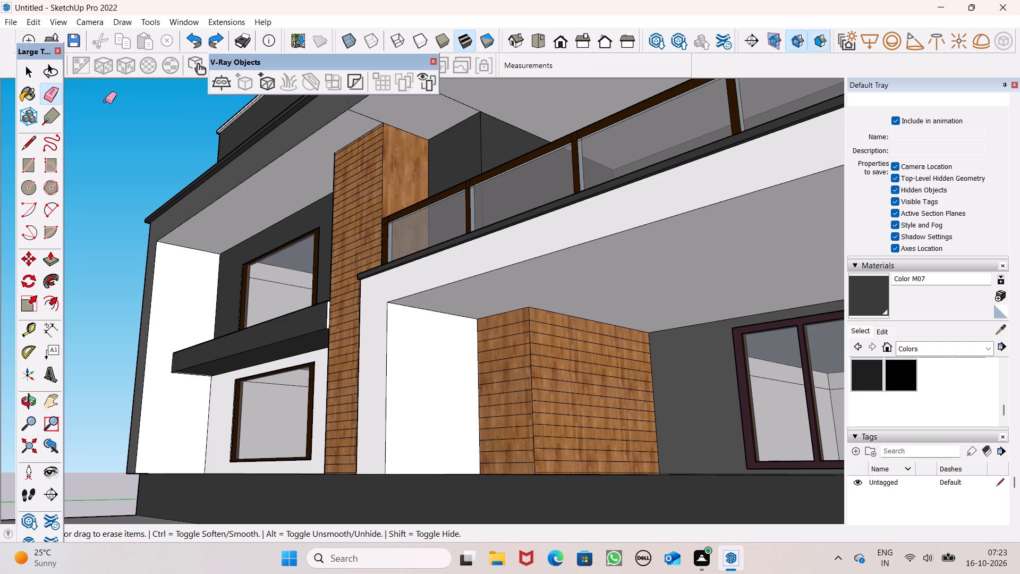
left_click_drag(367, 113, 367, 119)
left_click_drag(461, 93, 456, 102)
Paint the white ground-floor front wall around the window with Color M06.
scroll(450, 108, "down", 7)
scroll(551, 141, "down", 4)
middle_click_drag(581, 185, 823, 252)
middle_click_drag(650, 179, 817, 234)
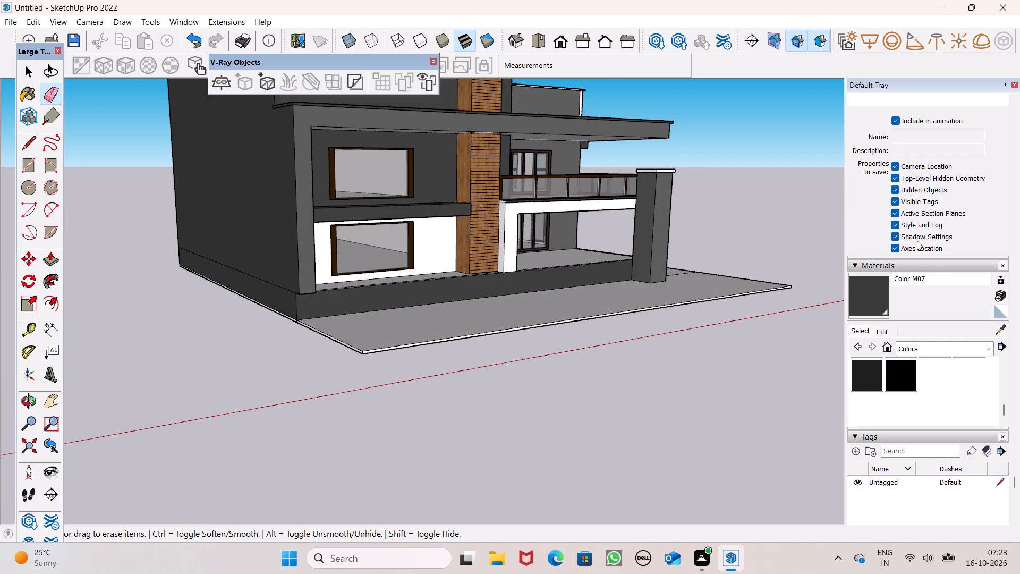
scroll(909, 379, "up", 4)
scroll(913, 377, "down", 2)
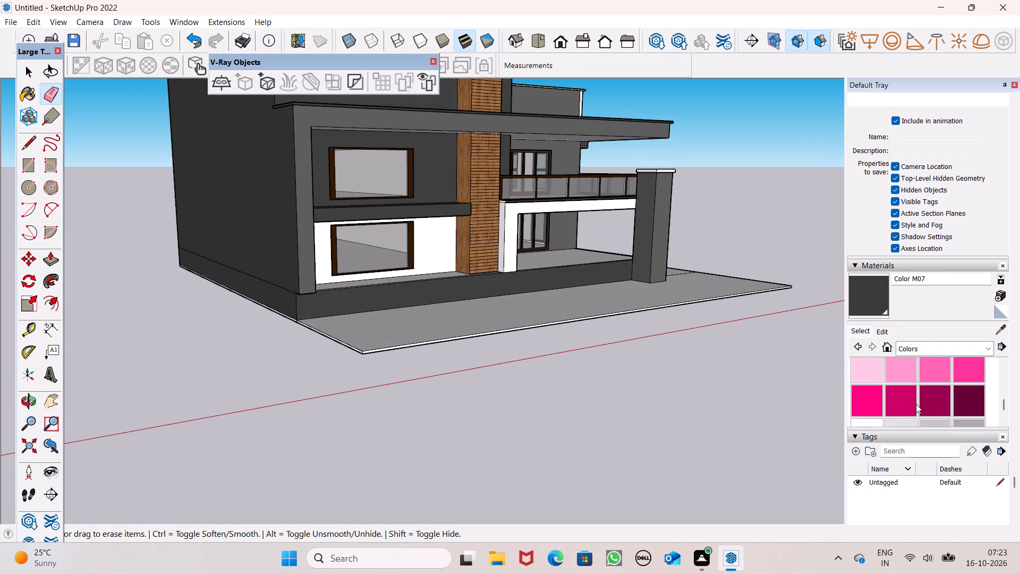
scroll(916, 404, "down", 1)
left_click(921, 403)
scroll(563, 334, "up", 2)
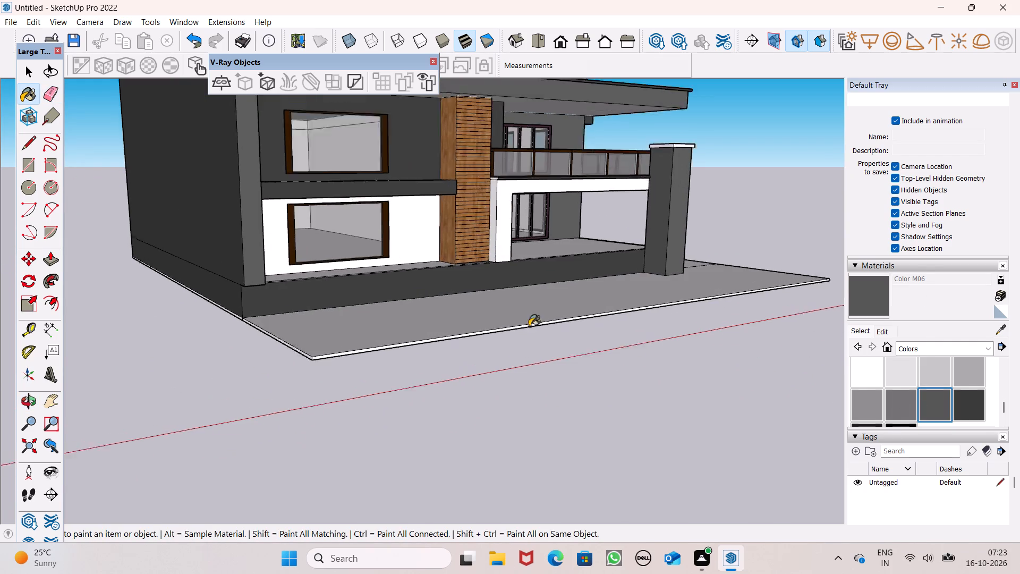
scroll(529, 326, "up", 4)
left_click(394, 205)
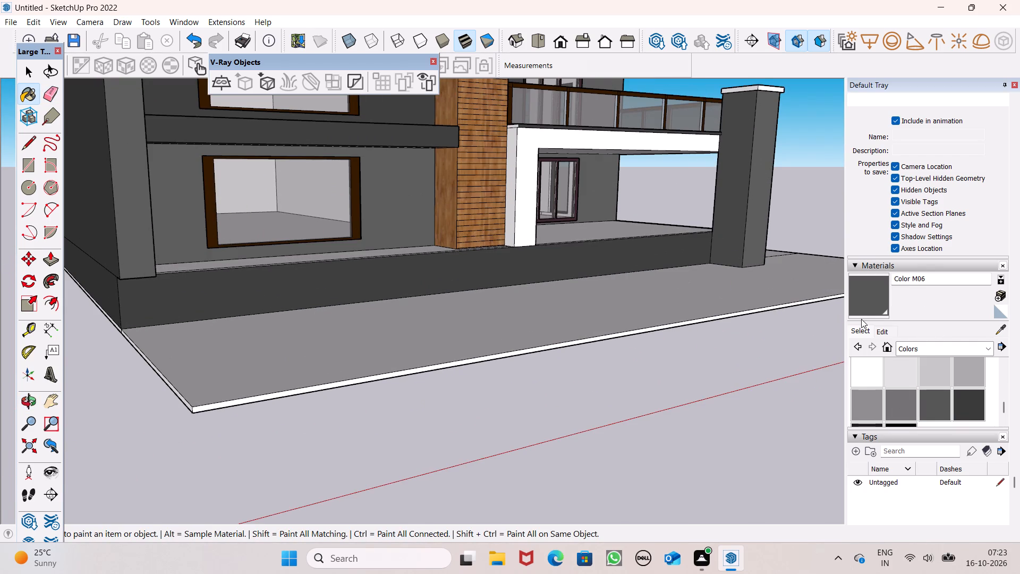
Paint the porch frame's front face and its post's side face beside the wood-clad column with Color M06.
scroll(534, 148, "up", 5)
left_click(534, 148)
middle_click_drag(524, 149, 652, 196)
left_click(576, 195)
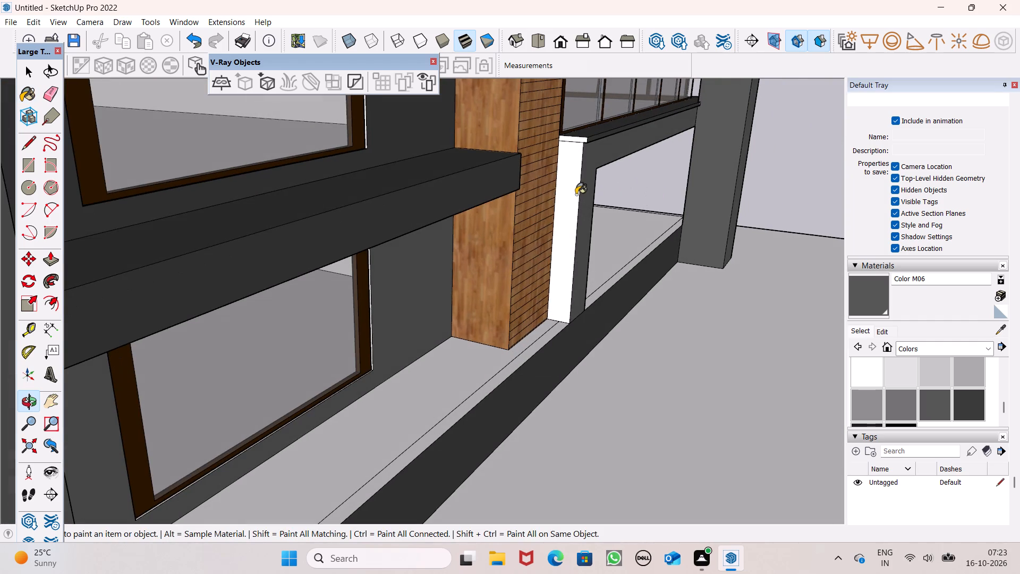
Paint the white end face of the balcony lip beside the wood-clad column with Color M07.
scroll(567, 132, "up", 7)
middle_click_drag(585, 170, 483, 205)
scroll(483, 205, "up", 1)
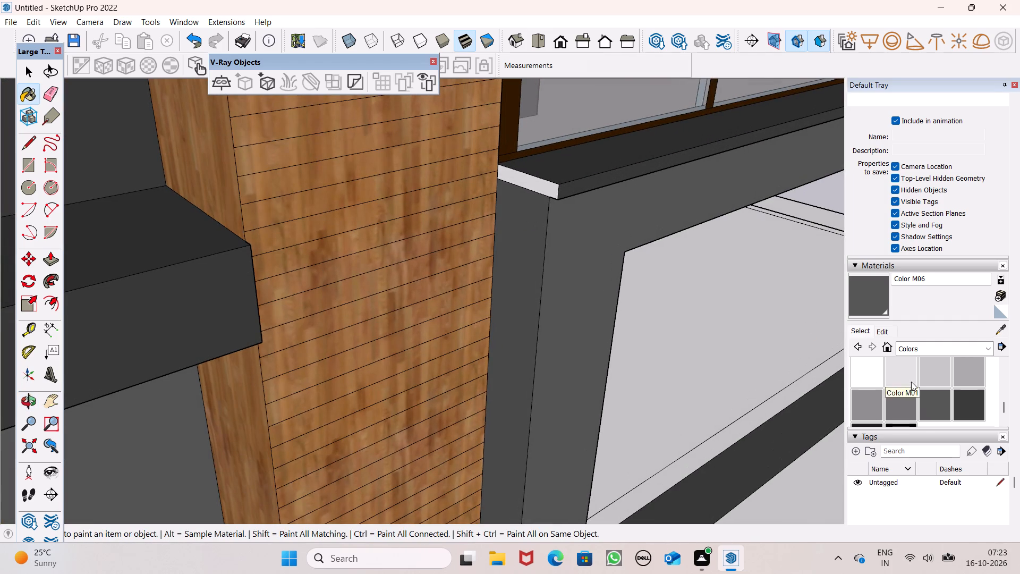
left_click(972, 407)
scroll(515, 204, "up", 2)
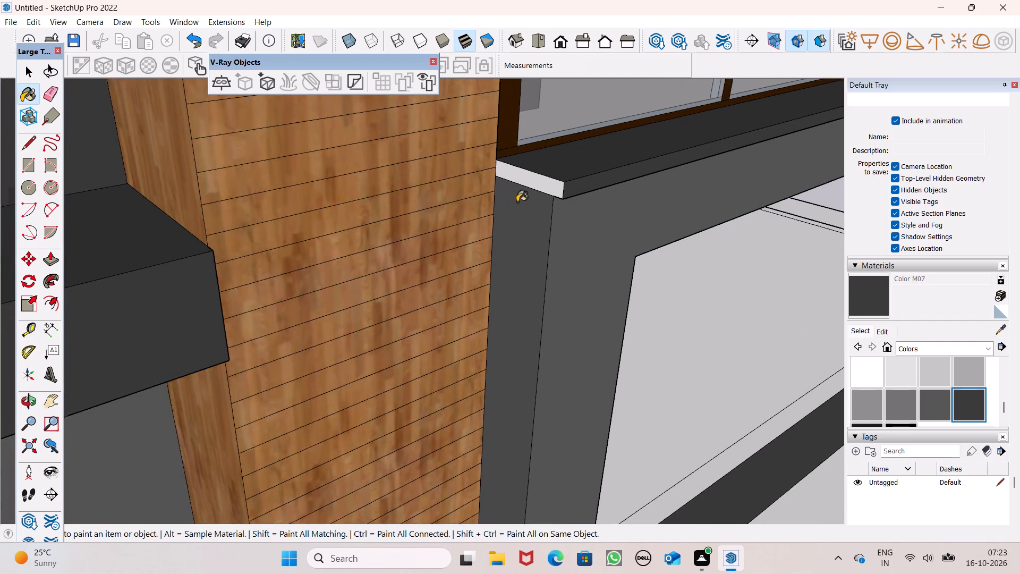
scroll(517, 202, "up", 1)
left_click(548, 178)
Erase the seam lines along the plinth floor's front edge, below the ground-floor window and across the porch opening.
scroll(516, 153, "down", 14)
scroll(212, 223, "down", 2)
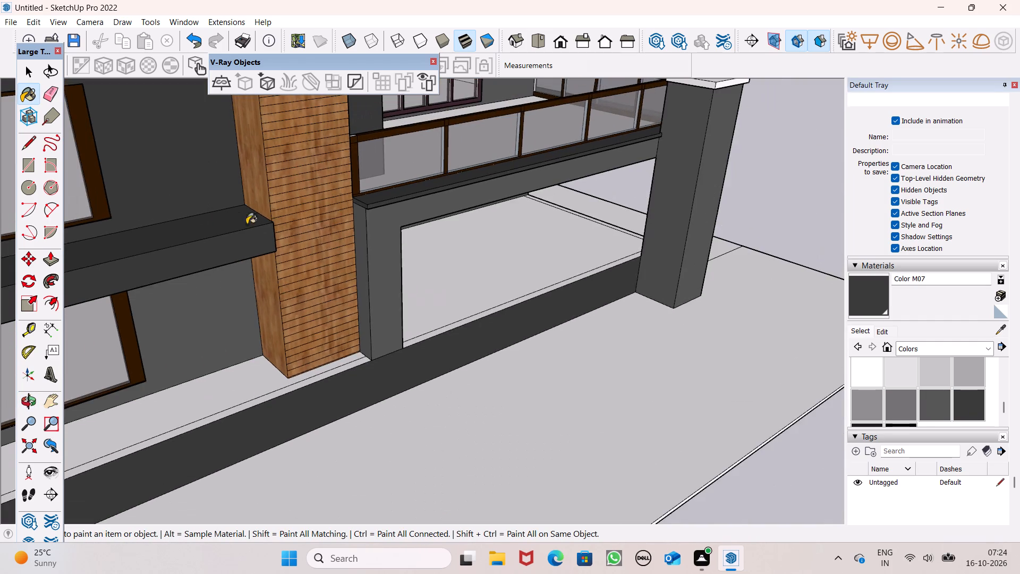
scroll(385, 224, "down", 6)
middle_click_drag(448, 271, 228, 237)
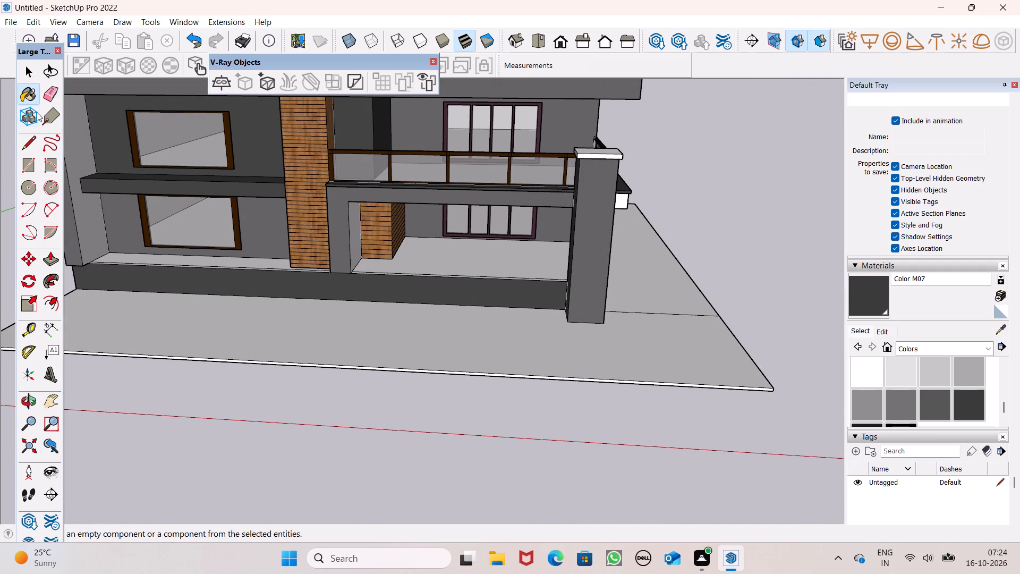
left_click(47, 95)
middle_click_drag(193, 263, 213, 348)
scroll(142, 286, "up", 7)
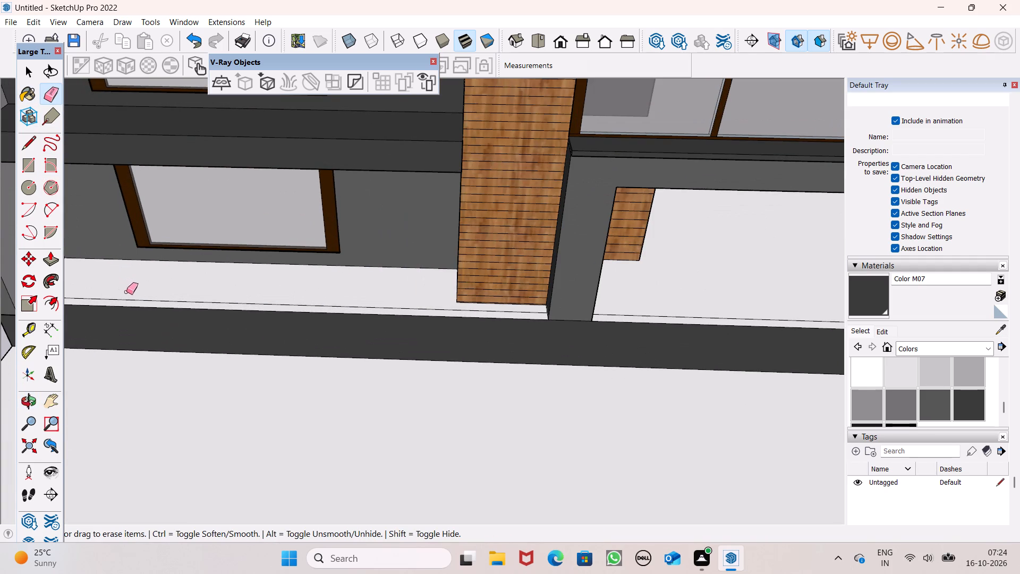
left_click_drag(128, 294, 129, 302)
scroll(261, 280, "down", 3)
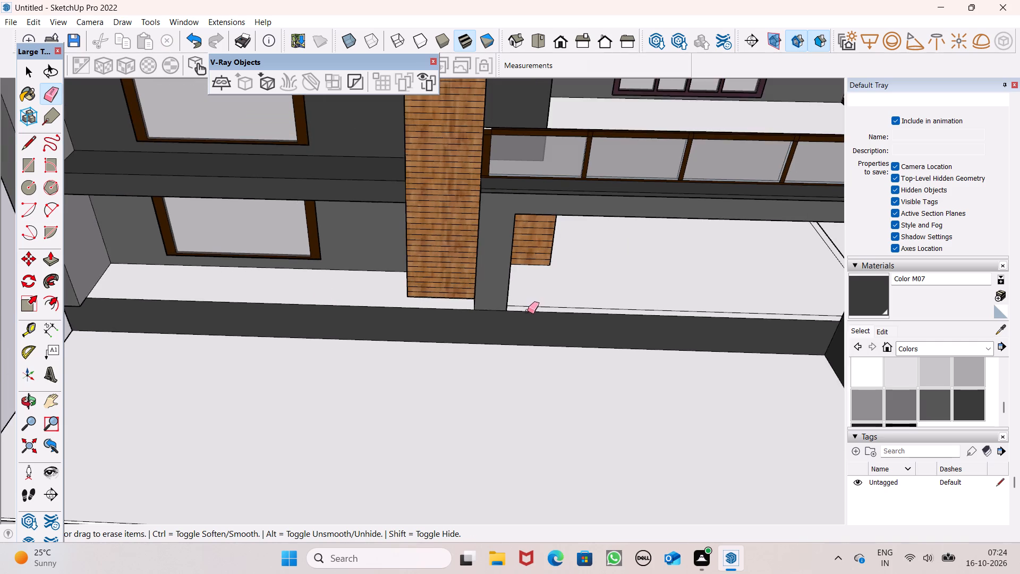
scroll(551, 314, "up", 5)
left_click(556, 308)
left_click_drag(562, 291, 560, 303)
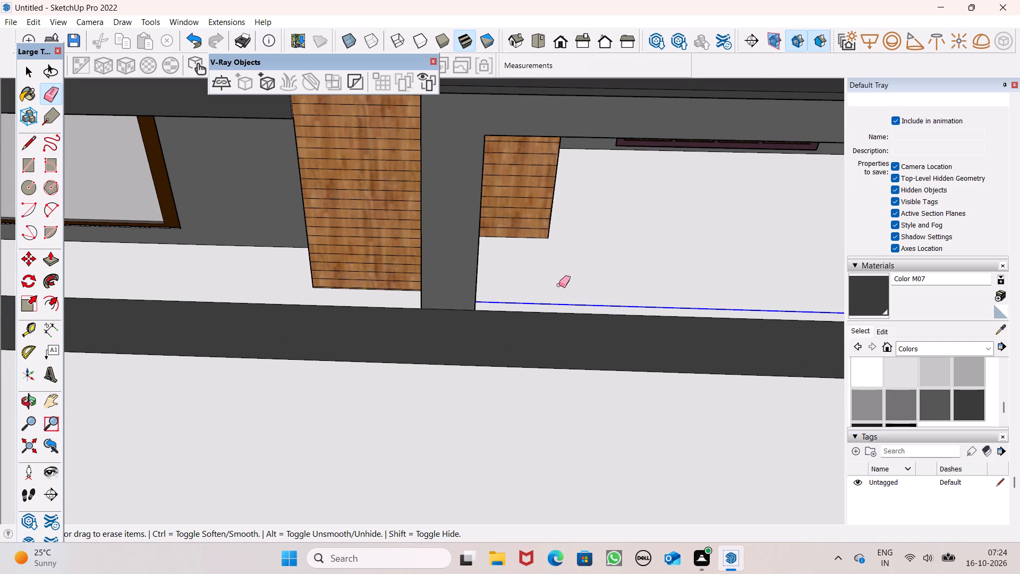
Erase the seam line along the porch floor's side edge behind the pillar.
scroll(558, 261, "down", 7)
middle_click_drag(671, 284, 330, 268)
scroll(396, 209, "down", 11)
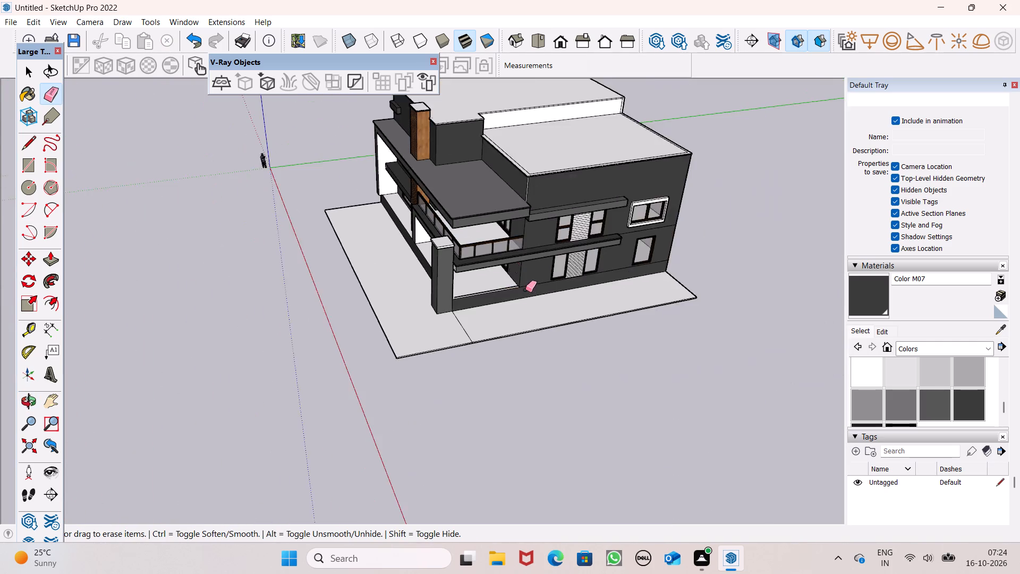
scroll(525, 293, "up", 14)
left_click(414, 281)
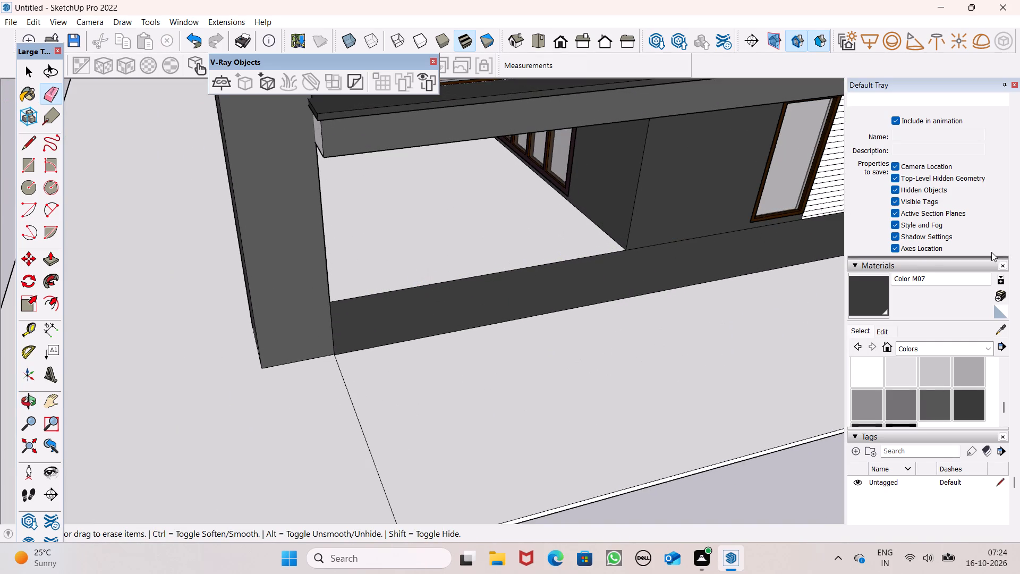
Paint the pillar cap's top and its two front-facing side faces with Color M07.
left_click(861, 299)
scroll(701, 307, "down", 5)
middle_click_drag(489, 329, 781, 385)
scroll(459, 171, "up", 5)
left_click(513, 139)
middle_click_drag(516, 181, 787, 107)
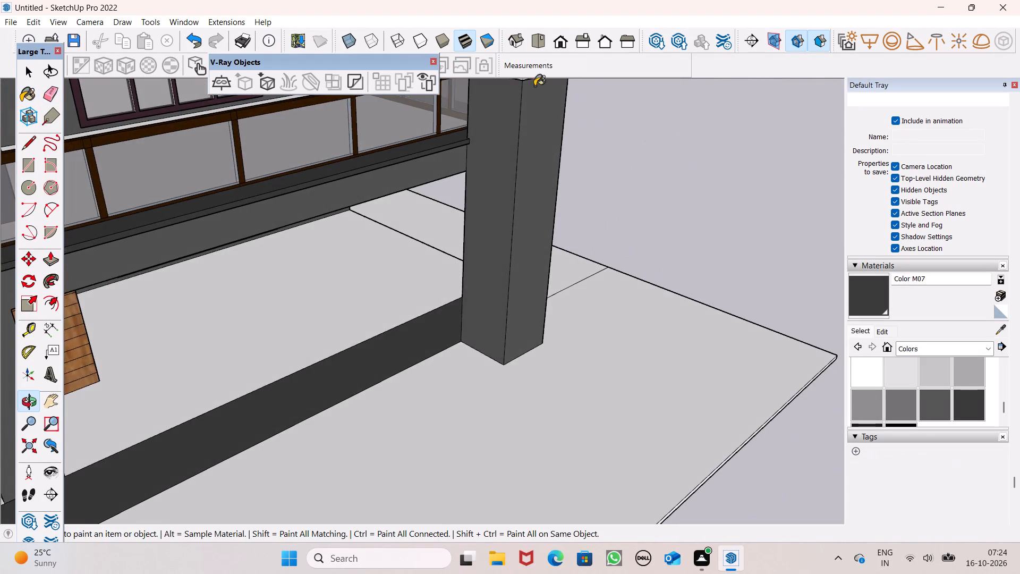
scroll(541, 286, "down", 6)
scroll(535, 171, "up", 7)
scroll(517, 252, "up", 6)
left_click(498, 208)
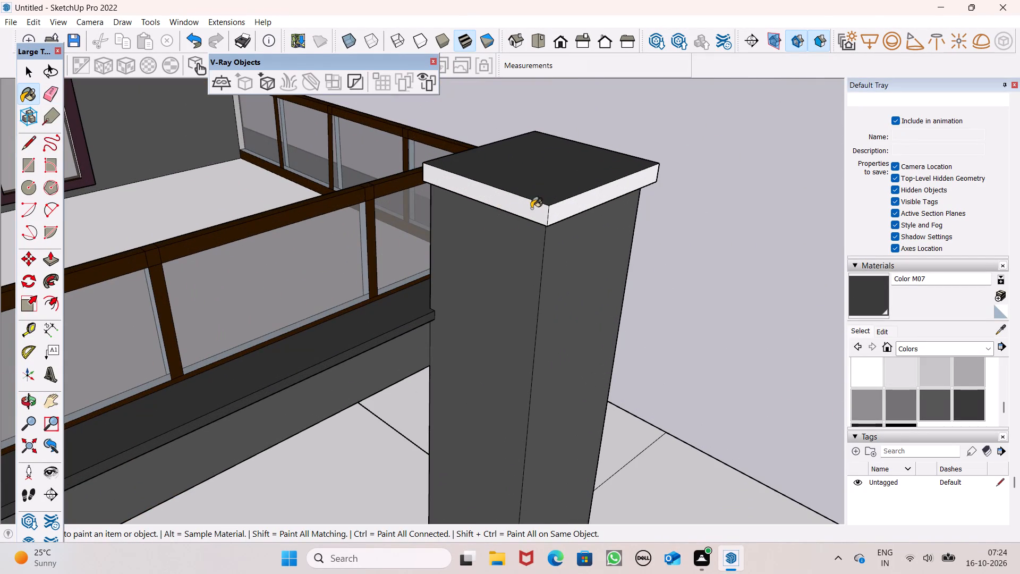
left_click(563, 214)
left_click(528, 215)
Paint the pillar cap's remaining white side face and its underside with Color M07.
middle_click_drag(622, 239, 206, 146)
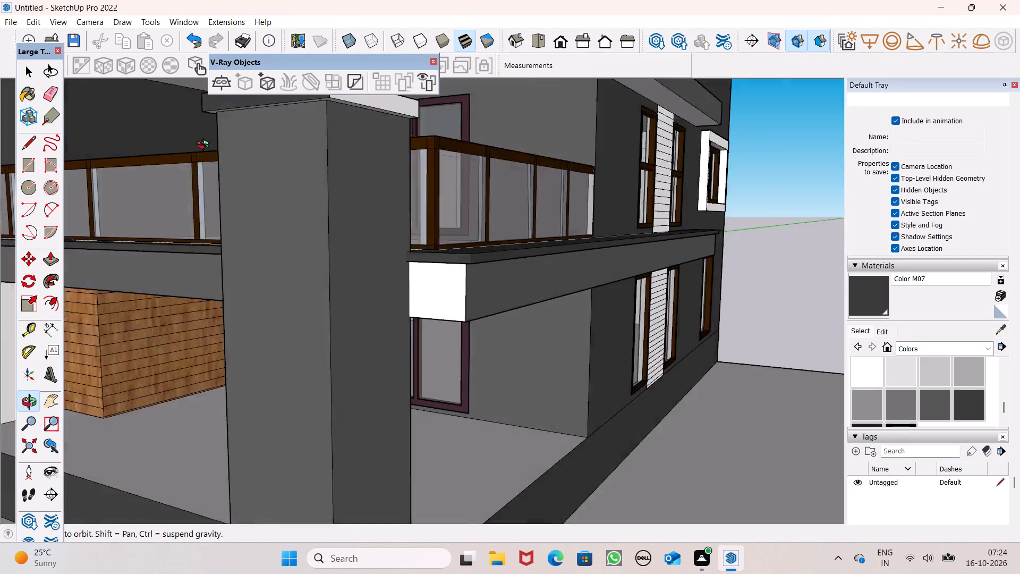
middle_click_drag(206, 146, 40, 189)
left_click(203, 137)
scroll(308, 277, "down", 7)
middle_click_drag(364, 389, 364, 386)
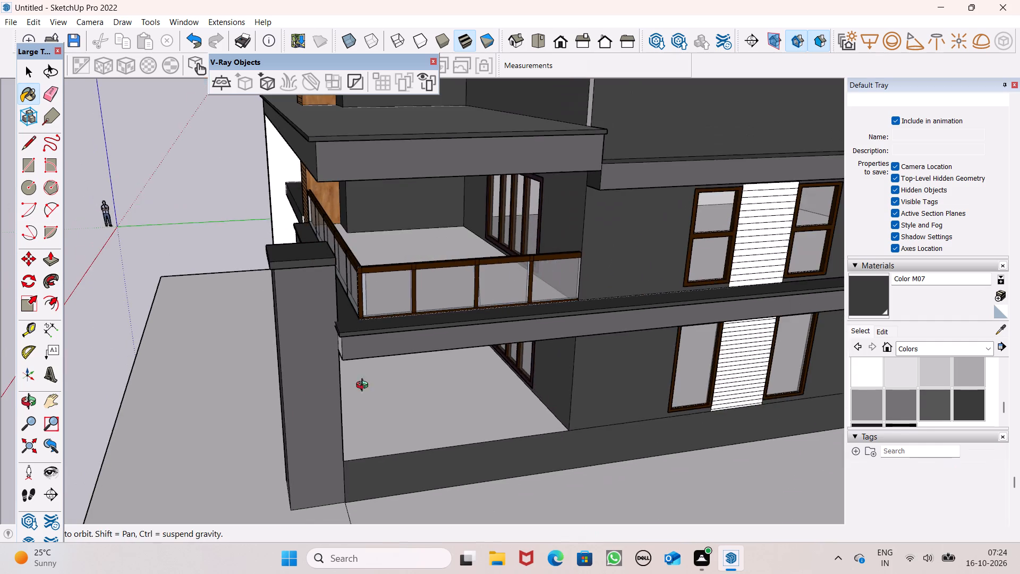
middle_click_drag(364, 386, 460, 159)
scroll(460, 159, "up", 1)
scroll(414, 267, "down", 7)
scroll(399, 173, "up", 7)
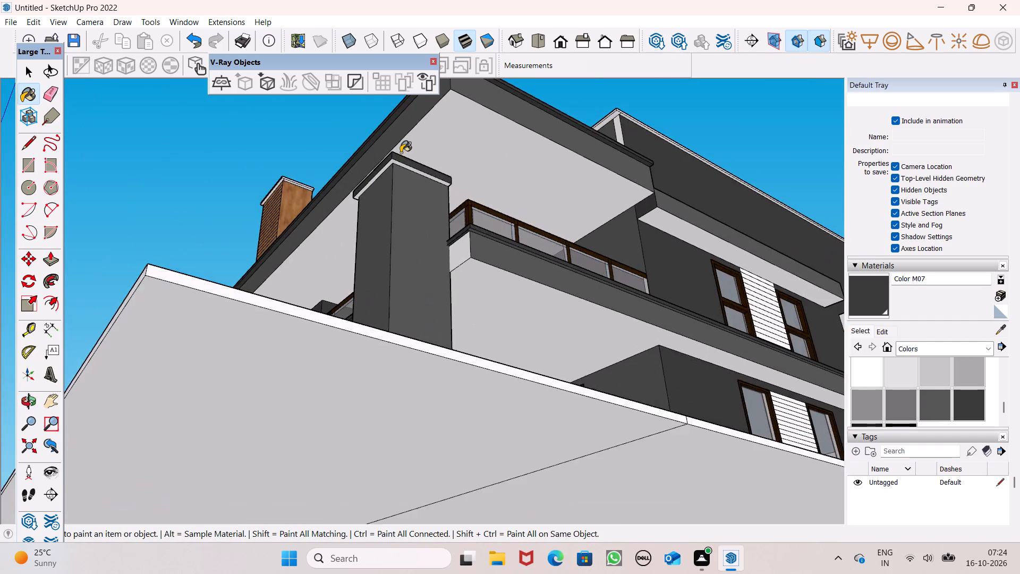
scroll(401, 153, "up", 8)
scroll(379, 195, "up", 7)
left_click(370, 175)
left_click(387, 163)
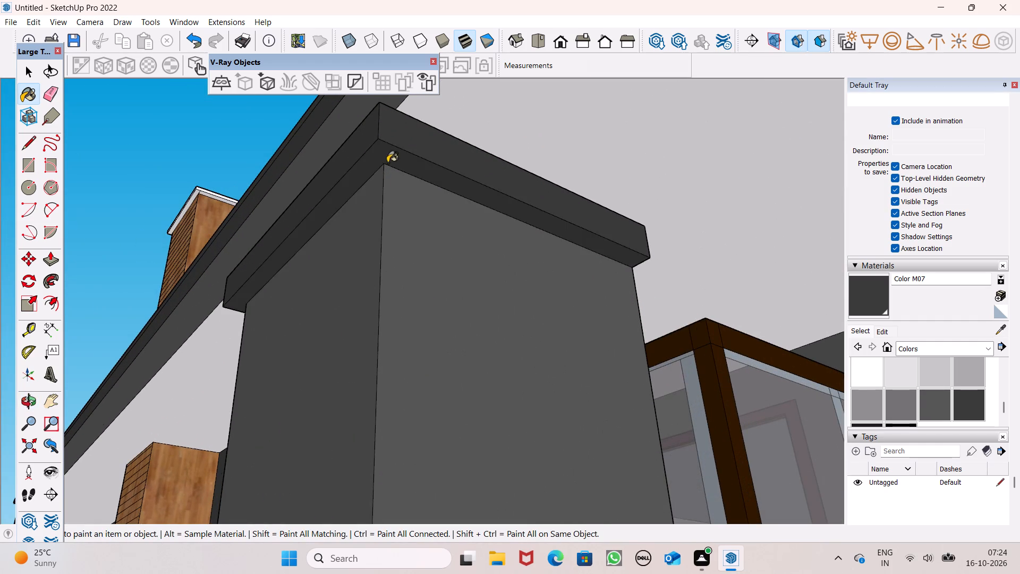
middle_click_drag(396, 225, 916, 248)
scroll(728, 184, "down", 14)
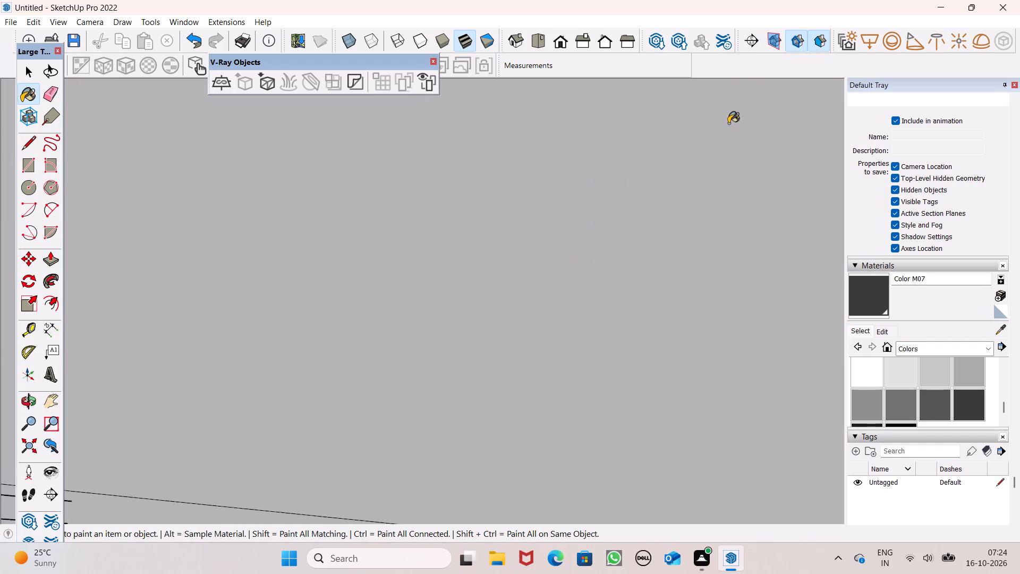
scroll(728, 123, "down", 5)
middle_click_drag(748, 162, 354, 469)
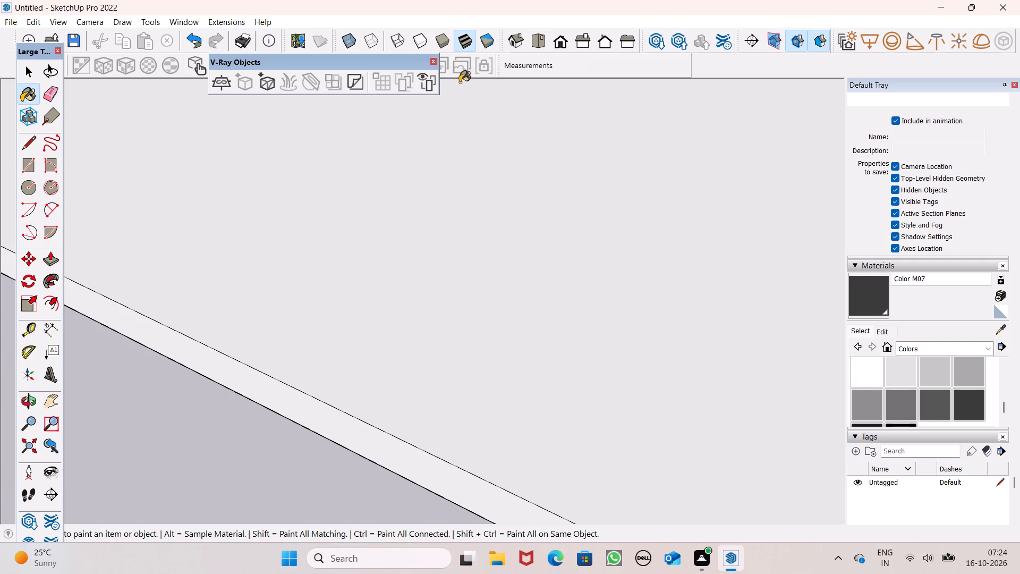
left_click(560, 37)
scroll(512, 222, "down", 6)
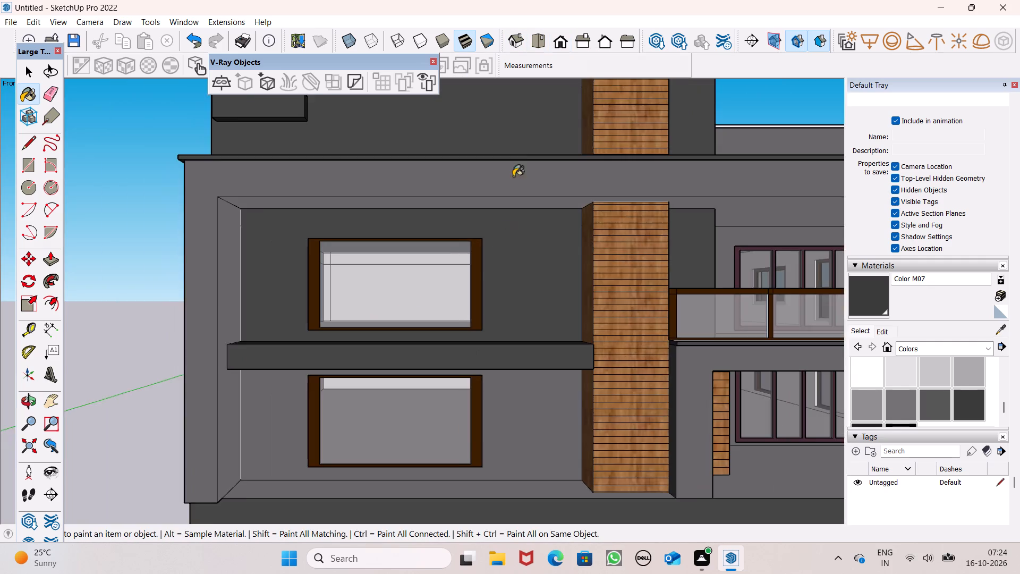
Paint the white vertical strip at the outer end of the set-back upper wall above the lower slab with Color M06.
scroll(522, 166, "down", 15)
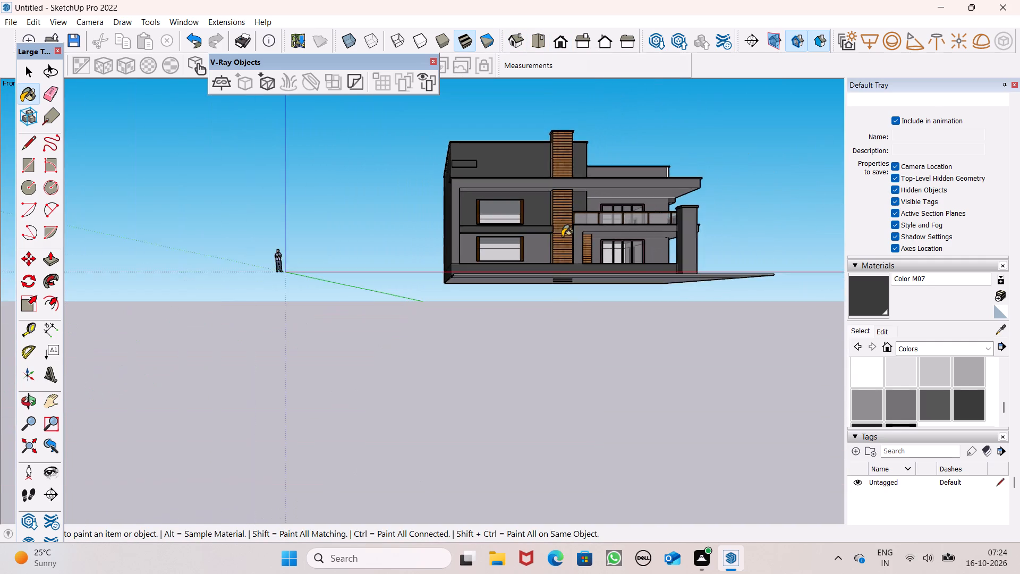
middle_click_drag(562, 239, 506, 342)
scroll(649, 223, "up", 5)
scroll(712, 158, "up", 8)
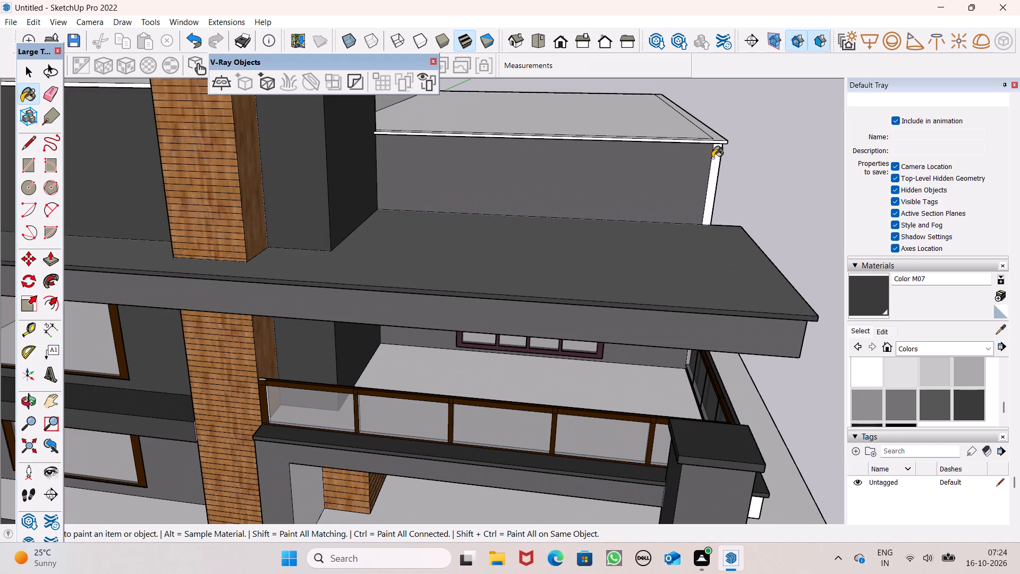
scroll(736, 158, "up", 3)
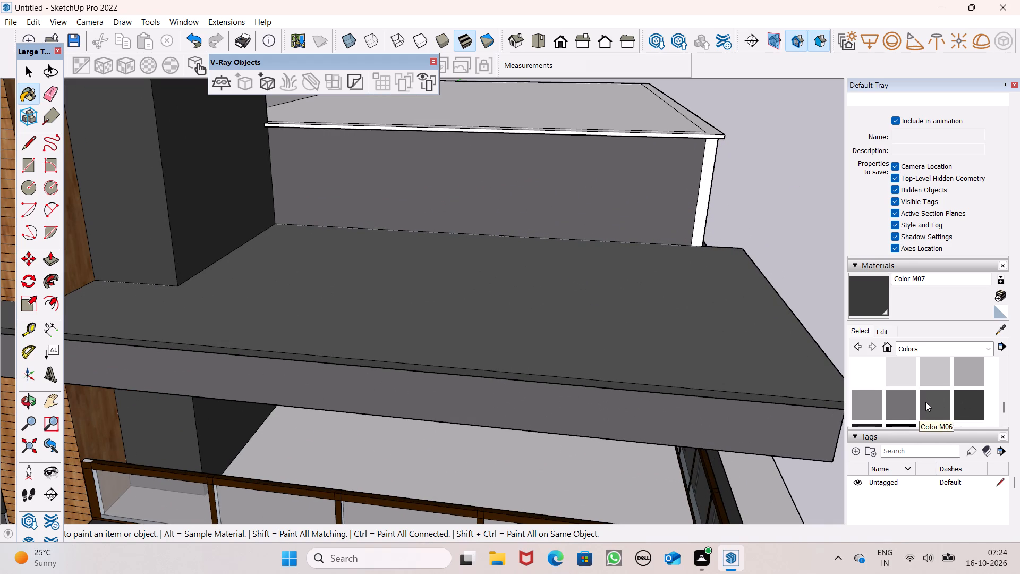
left_click(967, 404)
left_click(931, 402)
scroll(691, 208, "up", 4)
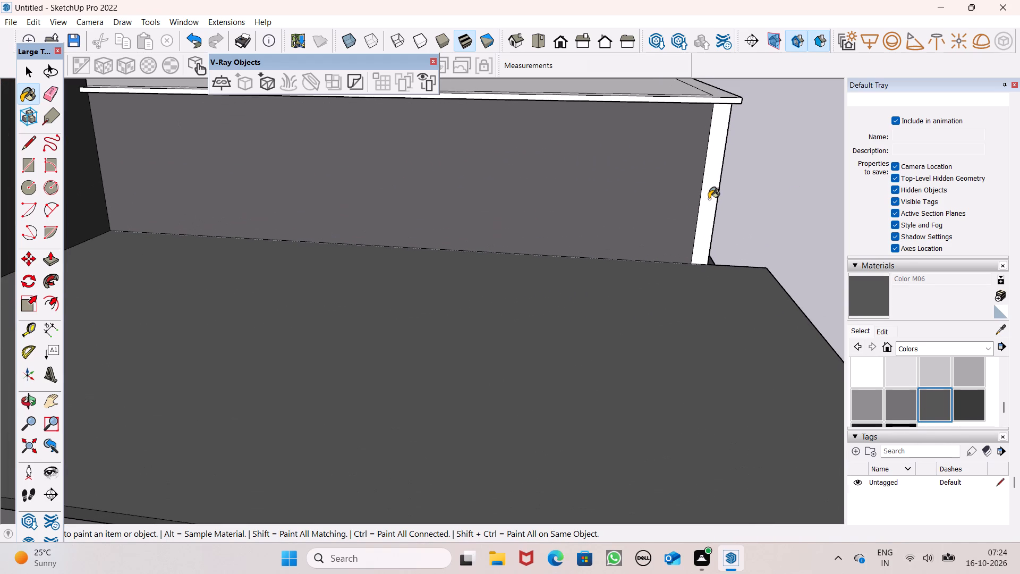
left_click(709, 199)
Erase the vertical seam line between that painted end strip and the set-back upper wall.
left_click(60, 92)
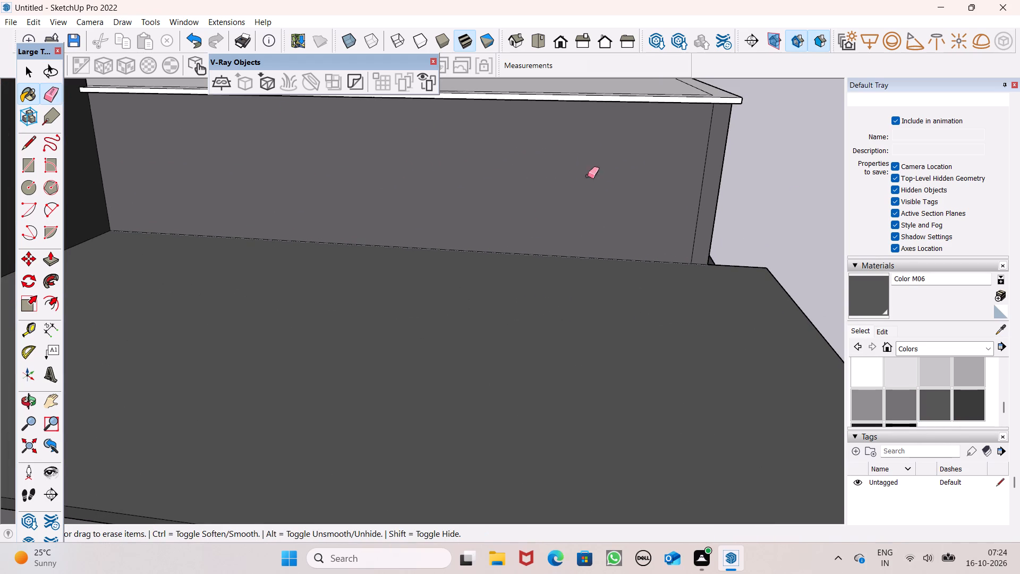
left_click_drag(704, 220, 692, 223)
Paint the higher roof's top surface and its outer slab edges with Color M07.
scroll(422, 295, "down", 8)
scroll(507, 256, "down", 4)
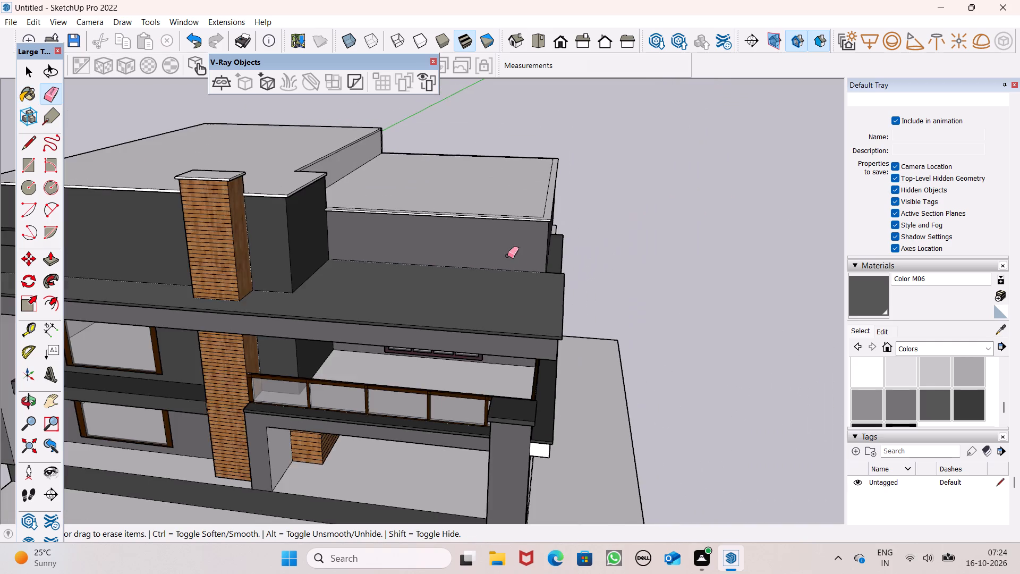
scroll(507, 256, "down", 8)
middle_click_drag(571, 350, 627, 293)
scroll(624, 280, "down", 1)
middle_click_drag(630, 306, 659, 298)
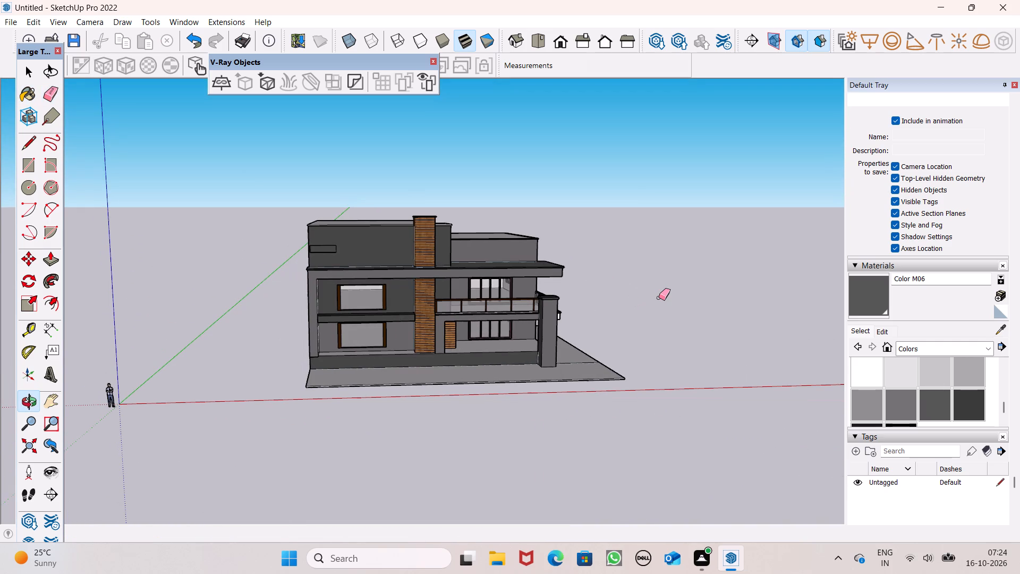
middle_click_drag(655, 302, 624, 364)
middle_click(624, 364)
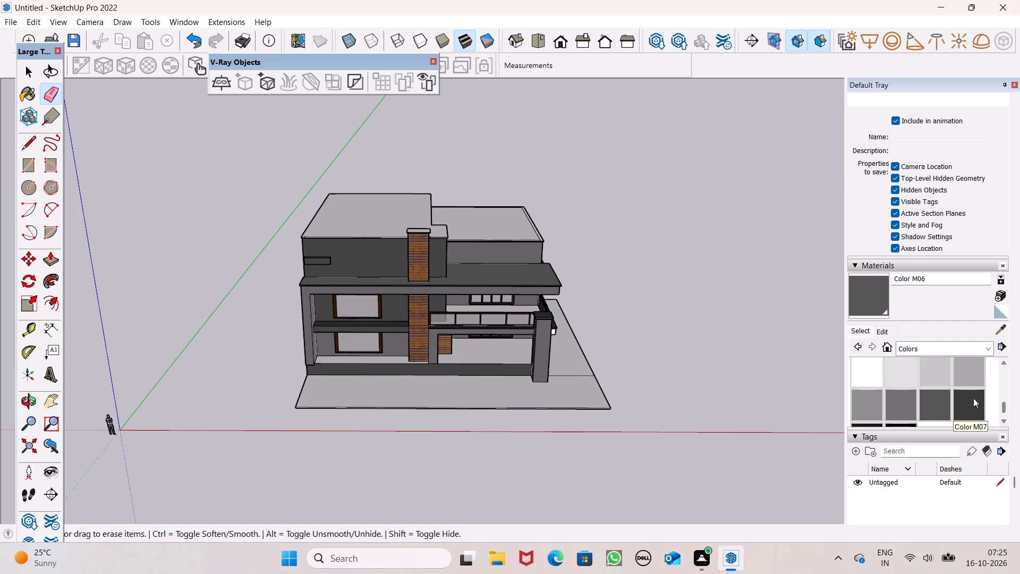
left_click(971, 398)
scroll(447, 203, "up", 6)
scroll(270, 249, "up", 4)
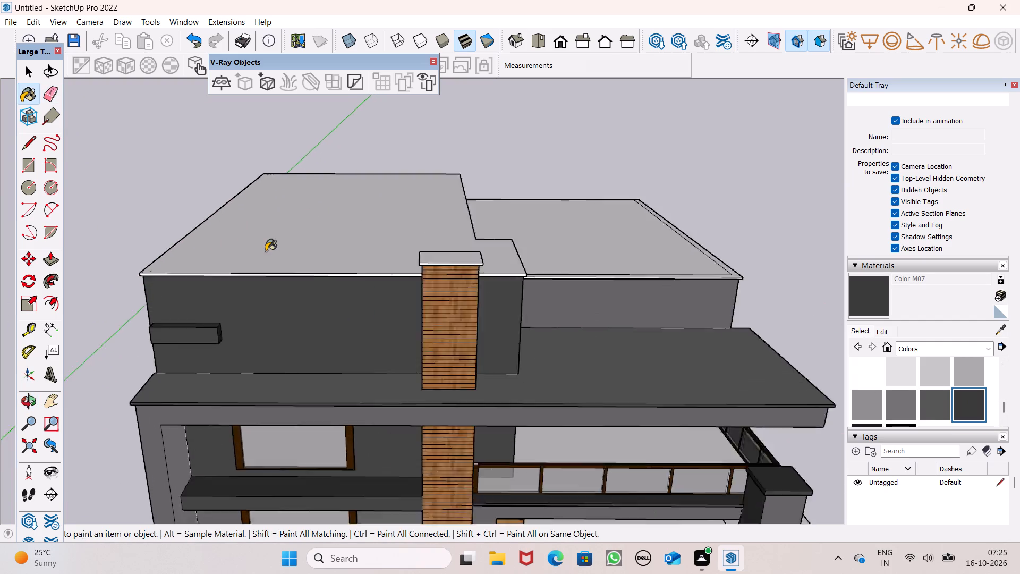
scroll(266, 251, "up", 3)
middle_click_drag(254, 267, 525, 235)
scroll(380, 285, "up", 6)
left_click_drag(435, 293, 440, 298)
left_click(483, 302)
left_click(467, 263)
middle_click_drag(618, 297, 0, 333)
scroll(0, 333, "up", 1)
middle_click_drag(0, 333, 0, 333)
left_click(293, 425)
Paint the higher roof's stepped slab edges and the wall overlooking the lower roof, including its inner corner pieces, with Color M07.
scroll(312, 345, "down", 7)
middle_click_drag(475, 392, 198, 364)
scroll(198, 364, "up", 5)
left_click(323, 291)
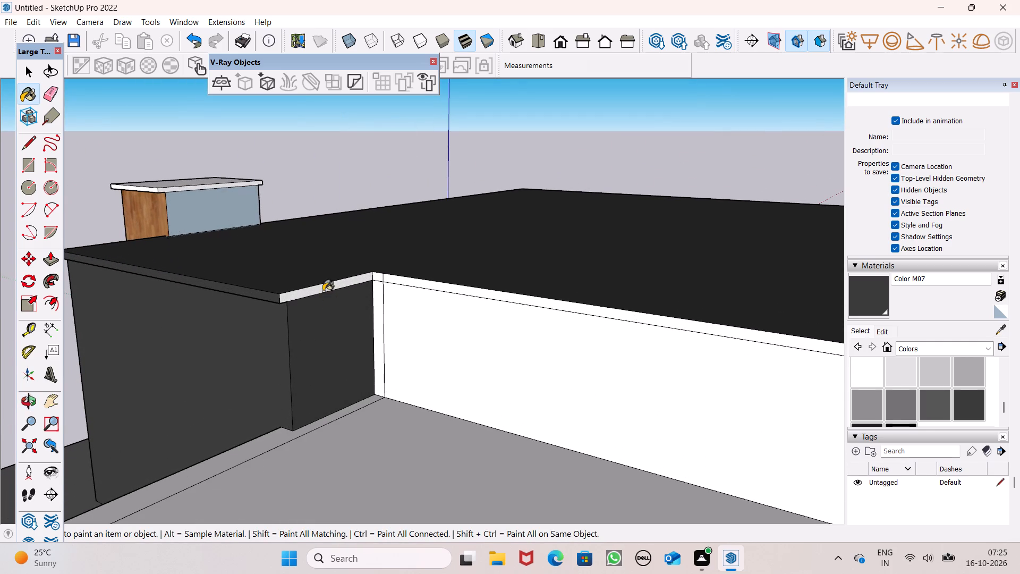
left_click(404, 285)
left_click(377, 294)
left_click(389, 296)
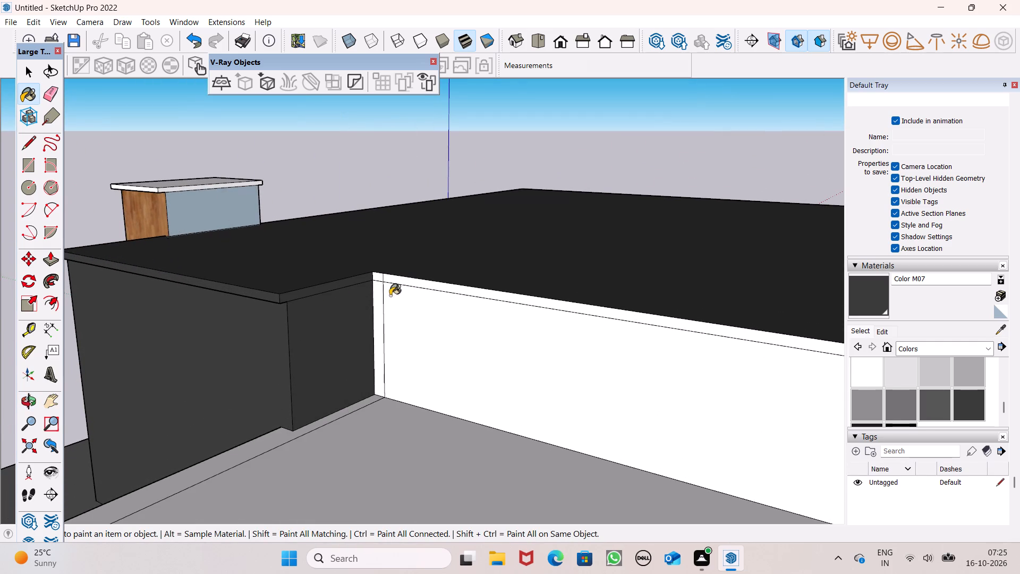
left_click(394, 282)
left_click(377, 281)
scroll(253, 219, "down", 1)
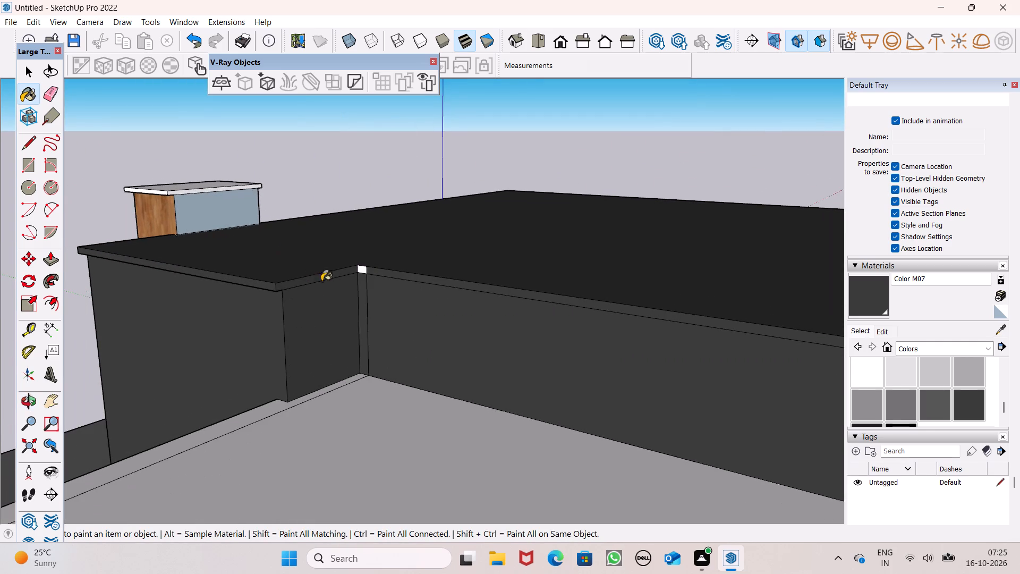
scroll(331, 284, "up", 7)
scroll(373, 256, "up", 6)
left_click(369, 235)
Paint the vertical strip at that wall's rear end, the small square above it and the rear slab edge with Color M07.
scroll(311, 212, "down", 7)
scroll(207, 198, "down", 5)
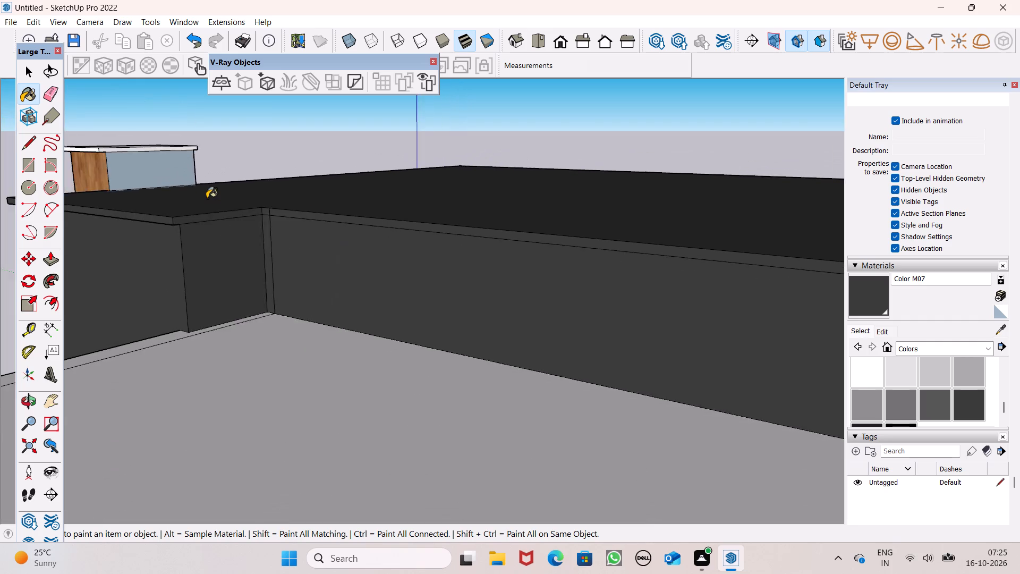
scroll(207, 198, "down", 17)
scroll(348, 258, "up", 7)
scroll(472, 248, "up", 4)
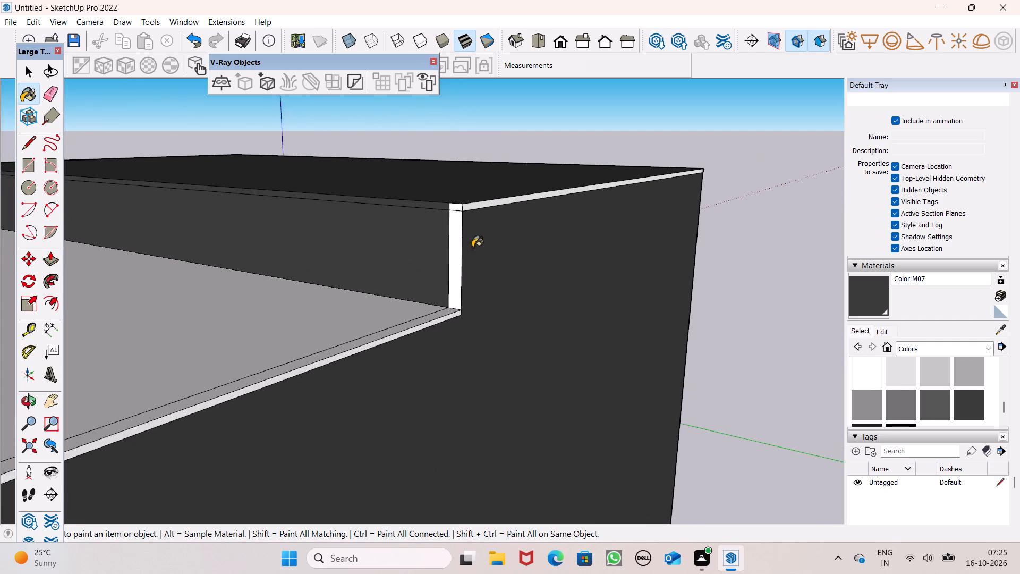
scroll(472, 247, "up", 2)
left_click(453, 238)
scroll(452, 197, "up", 5)
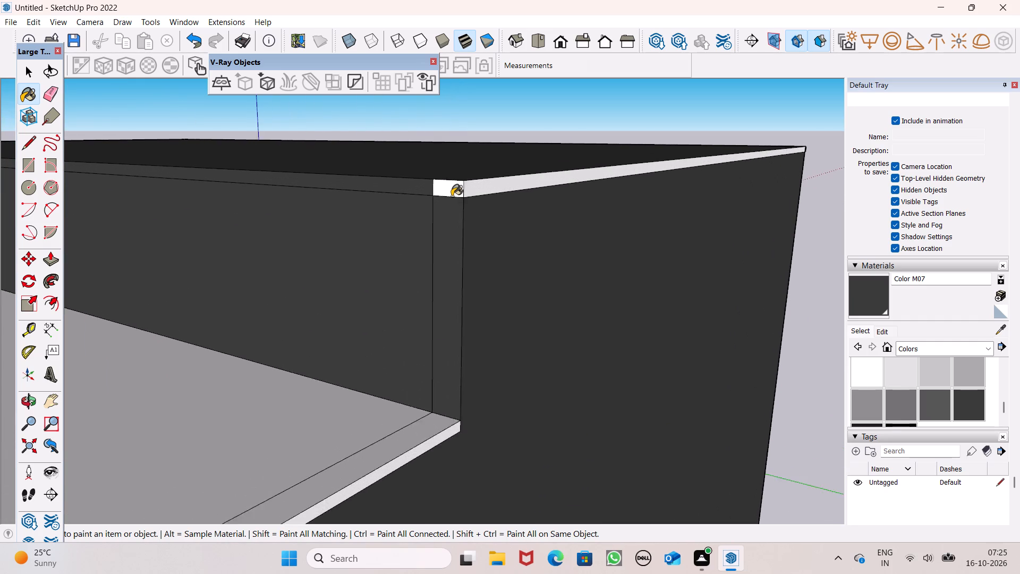
scroll(452, 196, "up", 2)
left_click(452, 196)
left_click(480, 184)
Paint the lower roof's border strip and its rear slab edge with Color M07.
scroll(466, 196, "down", 10)
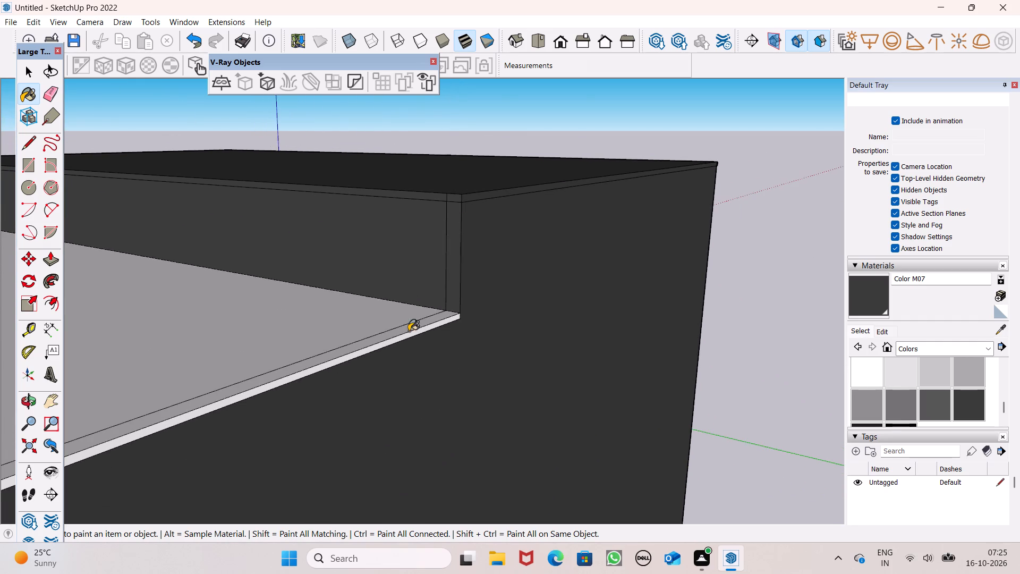
scroll(409, 339, "up", 6)
left_click(429, 314)
left_click(448, 318)
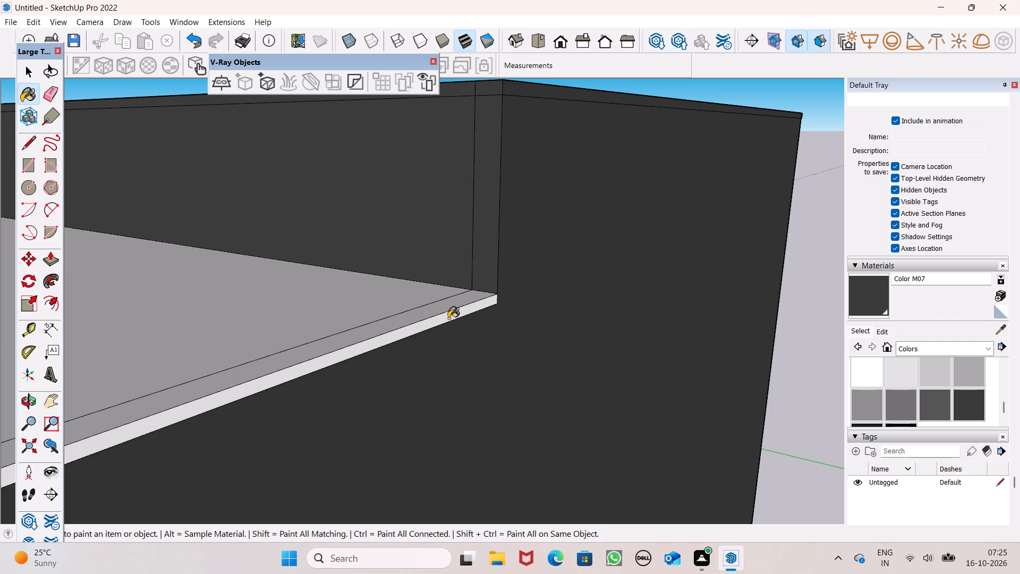
Paint the lower roof's outer side edge and its inner top surface with Color M07.
scroll(449, 298, "down", 13)
scroll(526, 268, "down", 7)
scroll(541, 302, "up", 1)
middle_click_drag(541, 306, 0, 330)
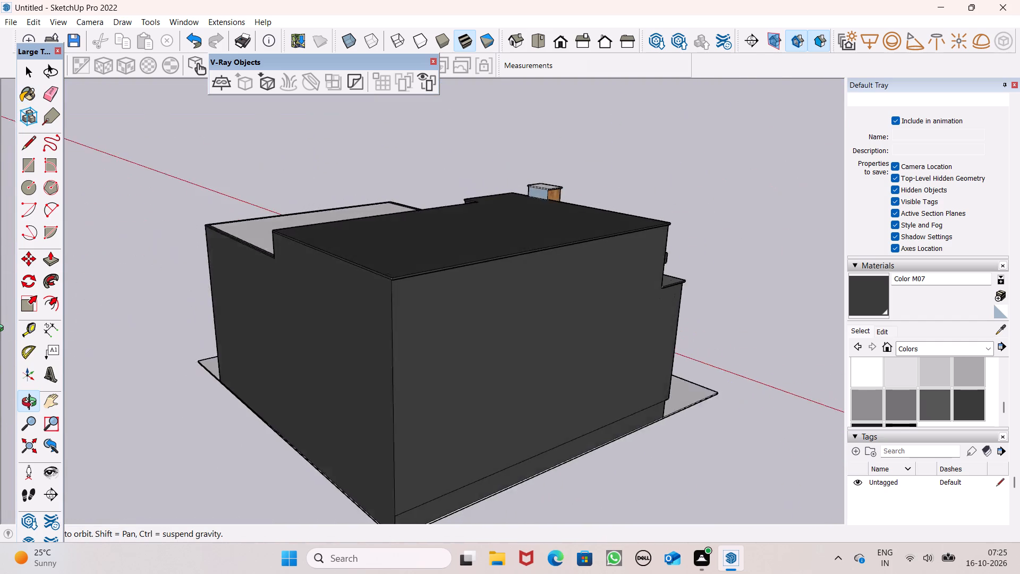
middle_click_drag(0, 330, 746, 370)
scroll(593, 383, "up", 6)
scroll(640, 407, "up", 7)
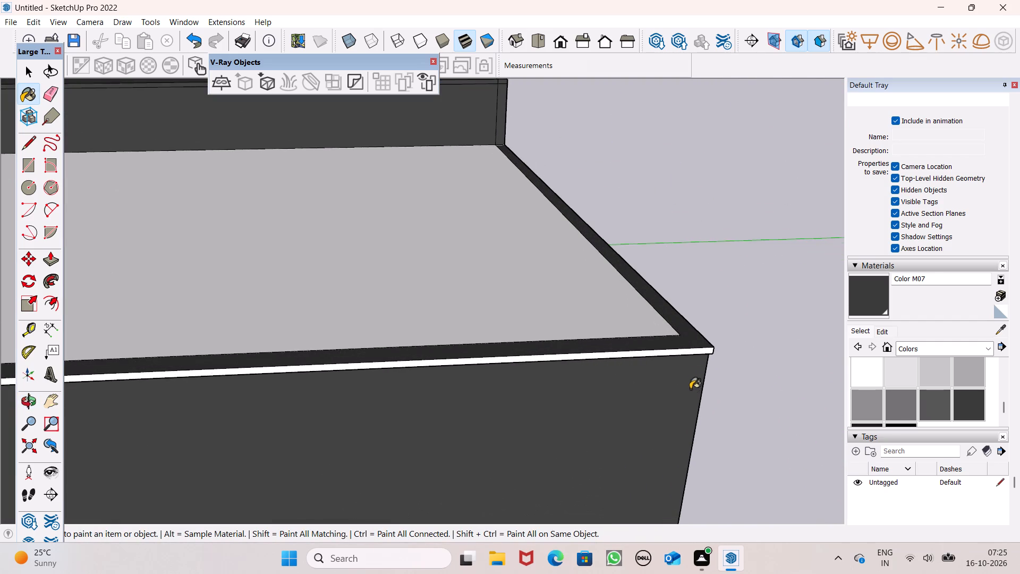
scroll(693, 371, "up", 5)
left_click(694, 341)
left_click(611, 292)
Paint the higher roof slab's front edge beside the wood-clad chimney and its underside with Color M07.
scroll(626, 266, "down", 7)
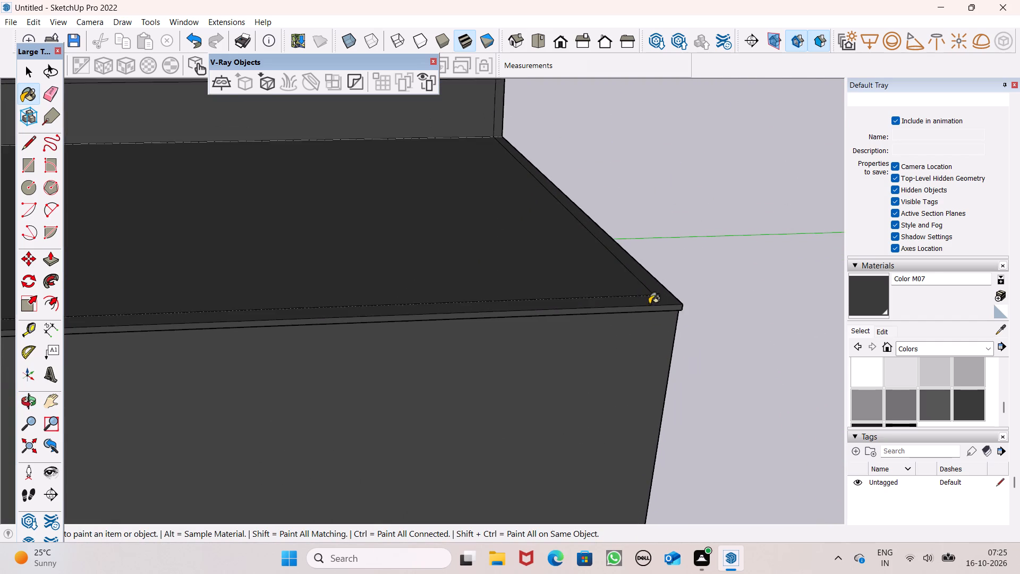
scroll(653, 309, "down", 14)
middle_click_drag(566, 337, 938, 251)
middle_click_drag(395, 334, 482, 335)
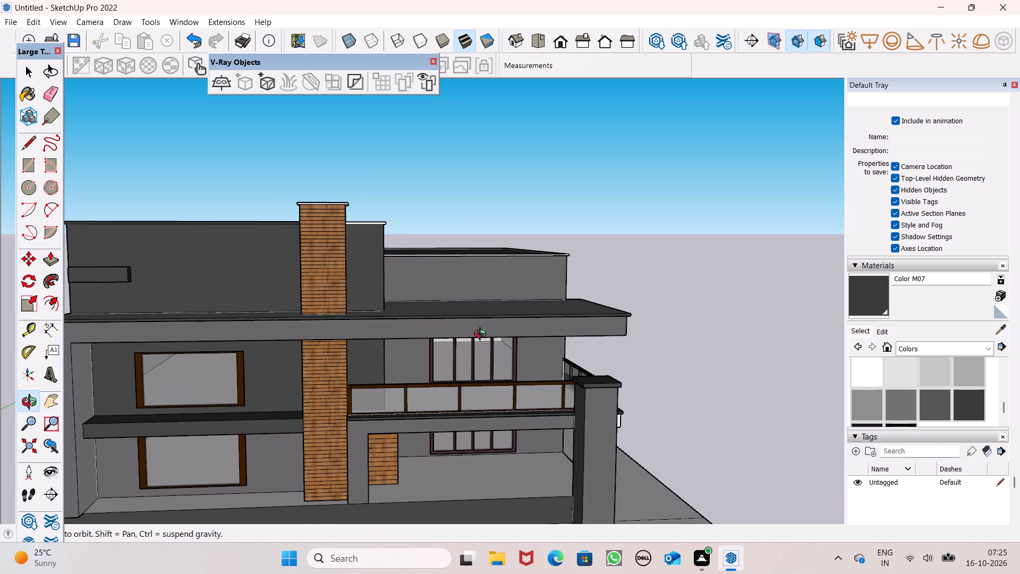
middle_click_drag(482, 335, 345, 332)
scroll(345, 320, "up", 7)
scroll(318, 191, "up", 2)
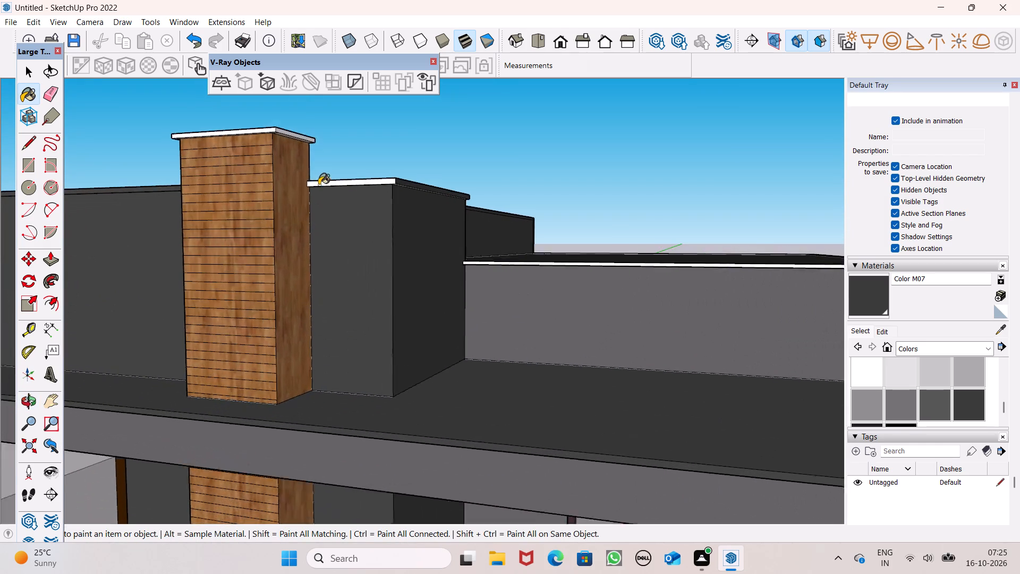
scroll(319, 185, "up", 11)
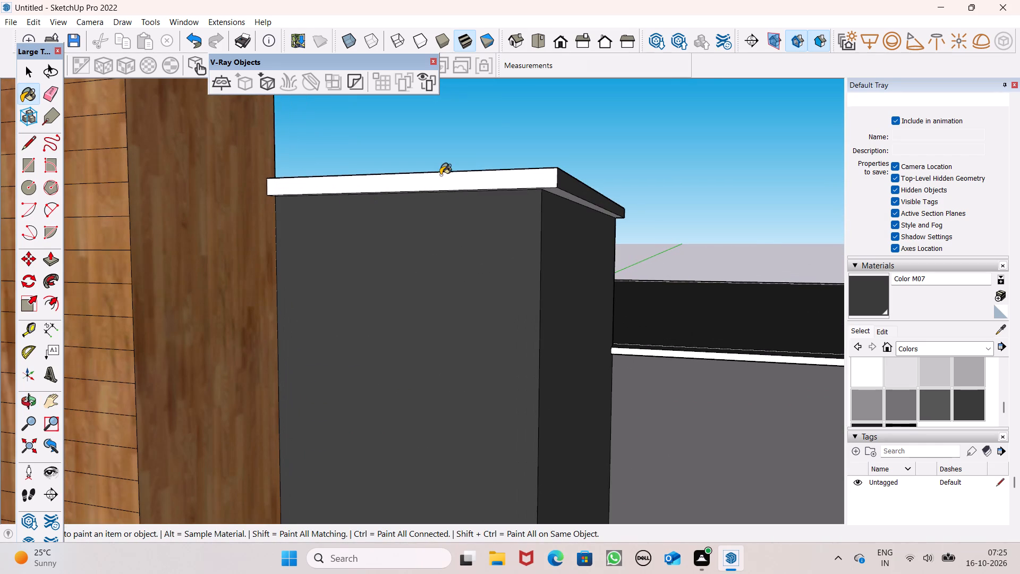
left_click(447, 172)
middle_click_drag(553, 246, 532, 181)
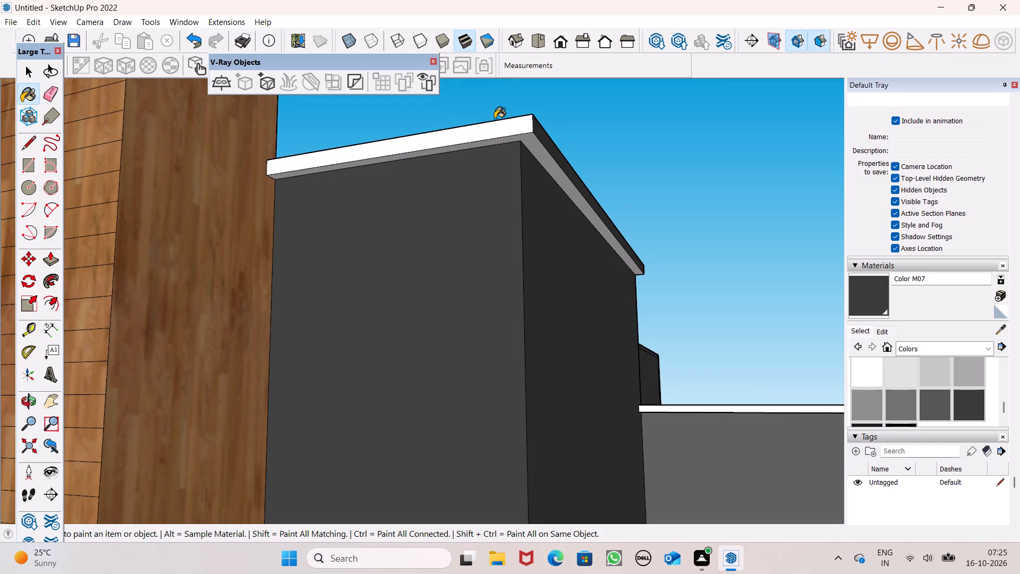
left_click(495, 125)
scroll(563, 153, "up", 7)
scroll(490, 176, "down", 6)
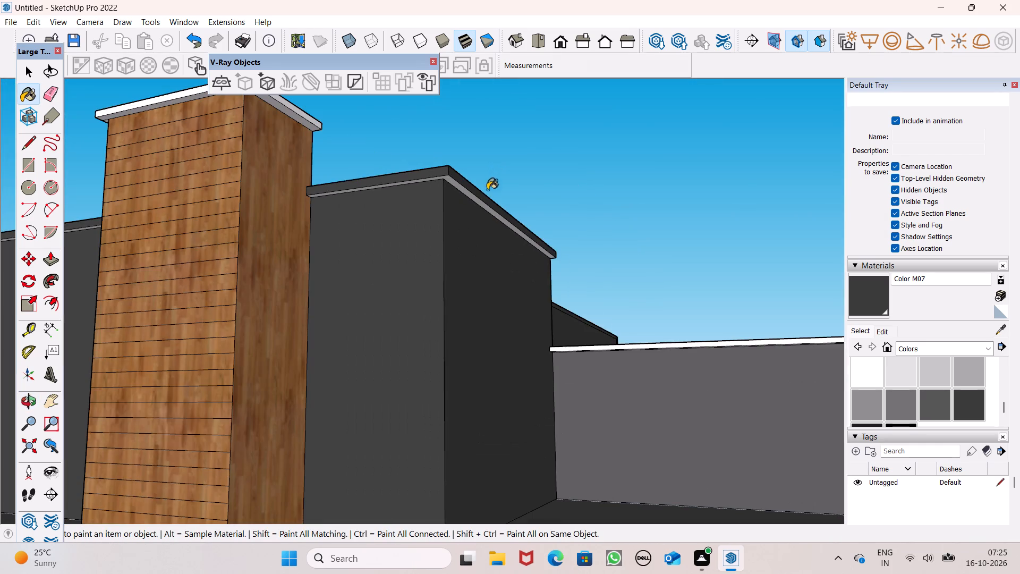
scroll(425, 190, "up", 6)
left_click(488, 184)
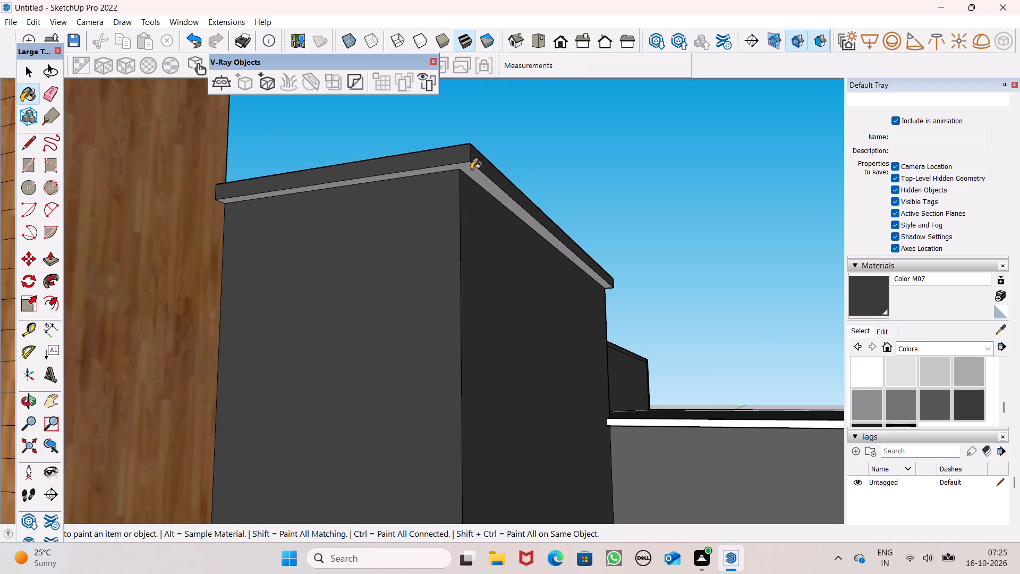
Paint the lower roof slab's front edge and its underside with Color M07.
scroll(471, 170, "down", 6)
scroll(639, 373, "up", 13)
left_click(613, 316)
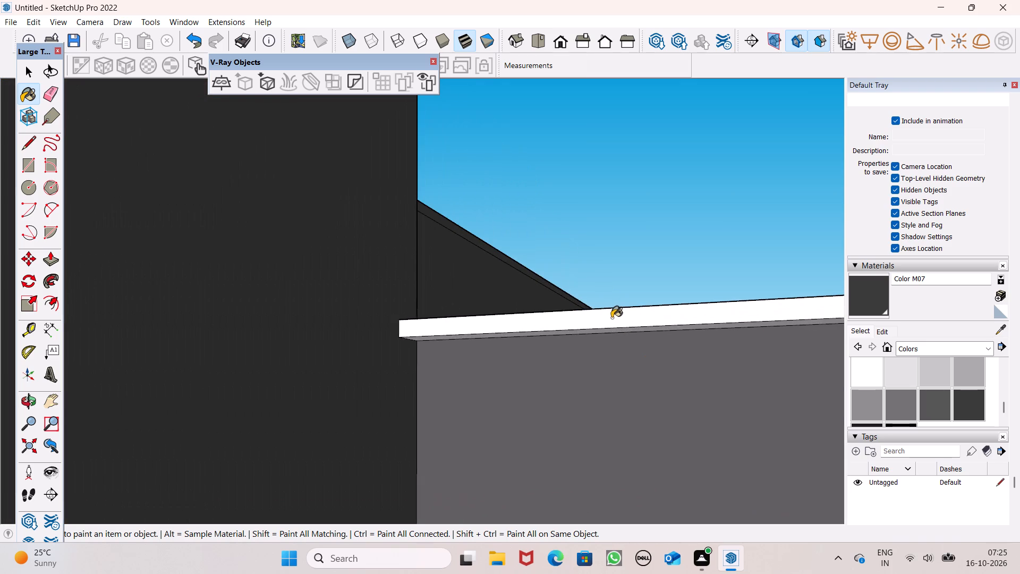
middle_click_drag(613, 334, 608, 290)
scroll(608, 290, "up", 1)
left_click(608, 302)
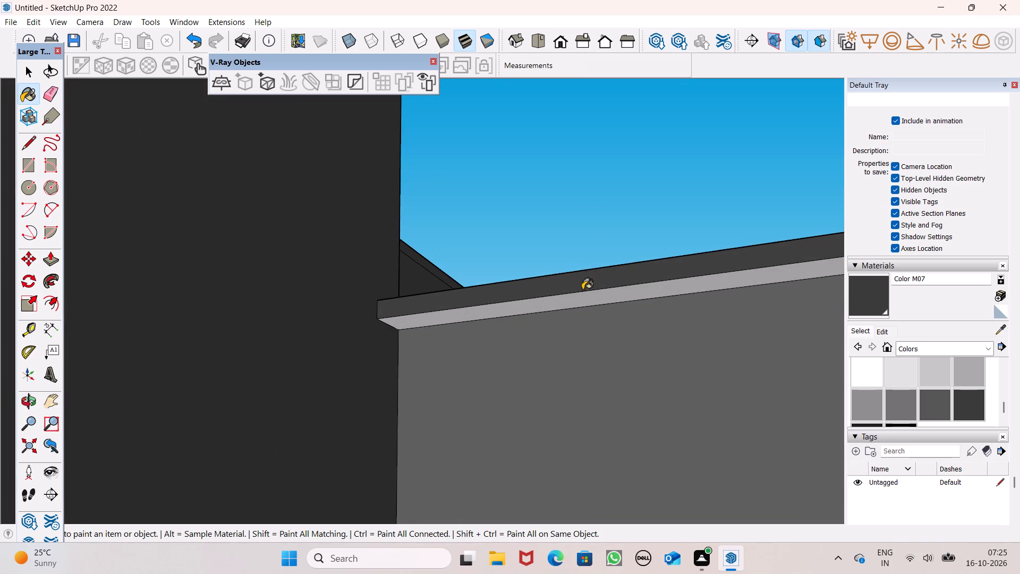
left_click(575, 301)
Examine the roofs and the front and side elevations of the house for faces still unpainted.
scroll(568, 255, "down", 12)
middle_click_drag(573, 309, 590, 463)
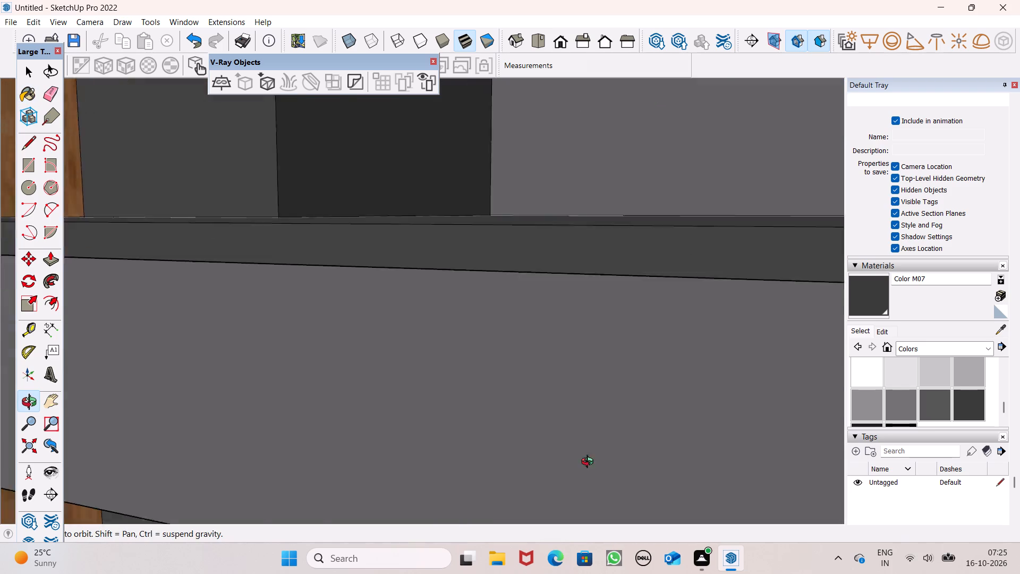
middle_click_drag(590, 463, 601, 506)
scroll(567, 403, "down", 15)
scroll(515, 413, "down", 13)
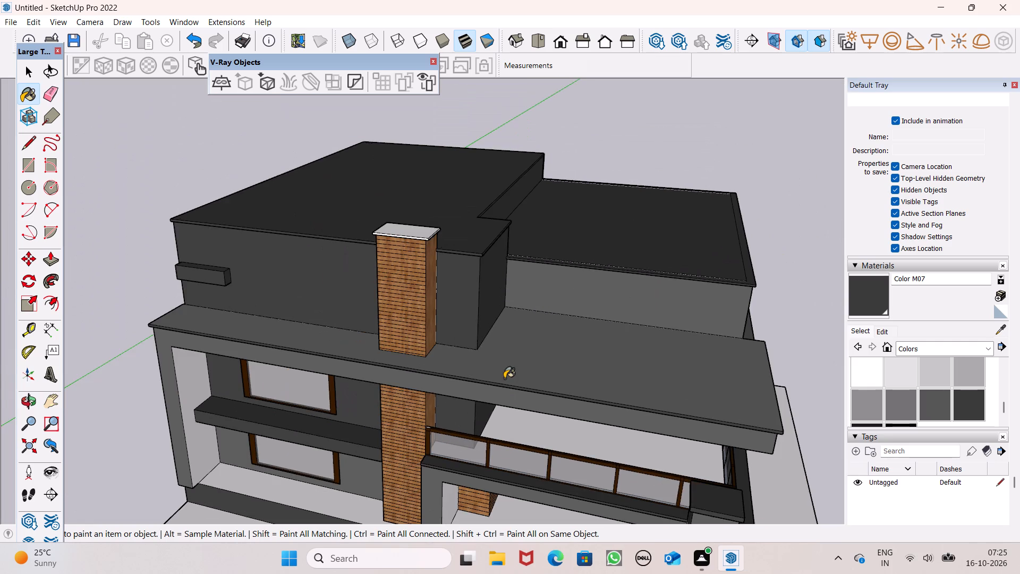
scroll(504, 378, "down", 9)
scroll(504, 350, "up", 1)
middle_click_drag(677, 343, 406, 365)
scroll(619, 350, "up", 1)
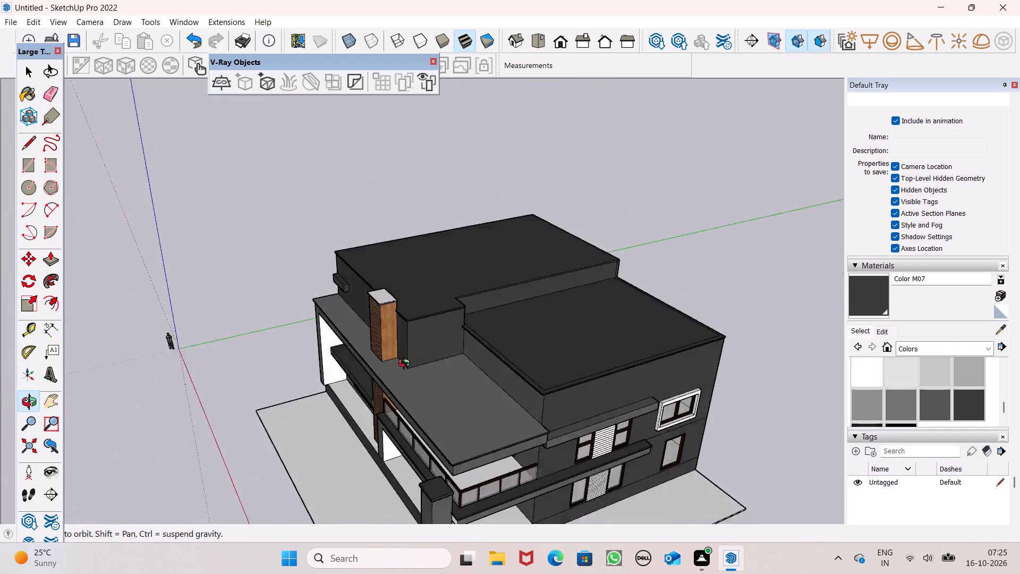
middle_click_drag(406, 365, 482, 303)
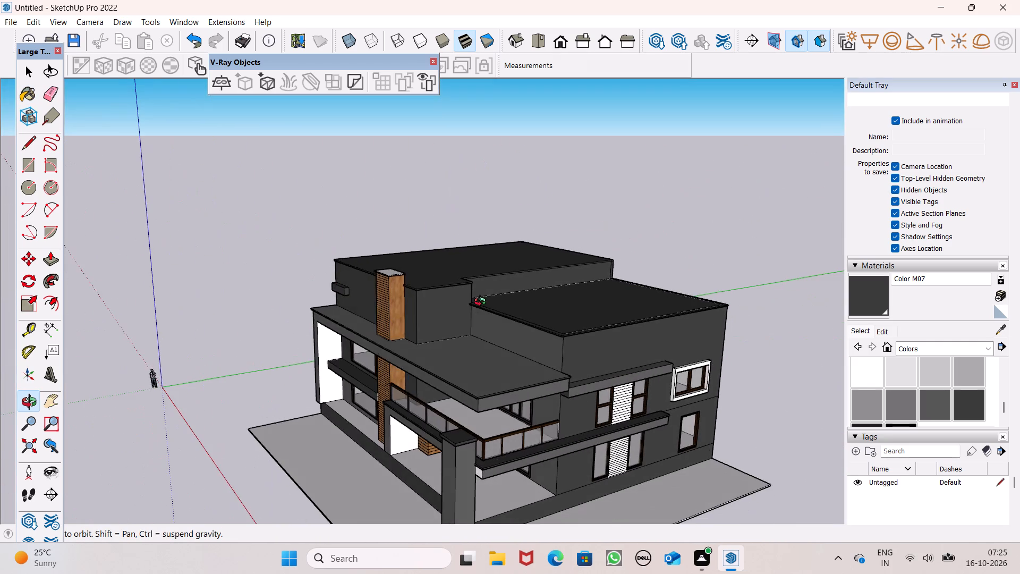
middle_click_drag(482, 303, 617, 228)
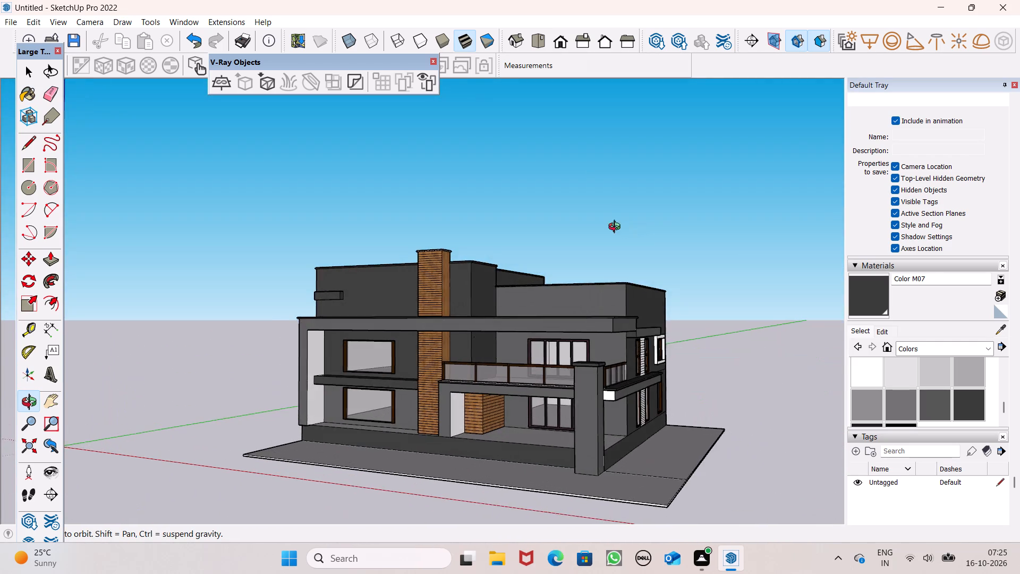
middle_click_drag(617, 228, 684, 275)
middle_click(684, 275)
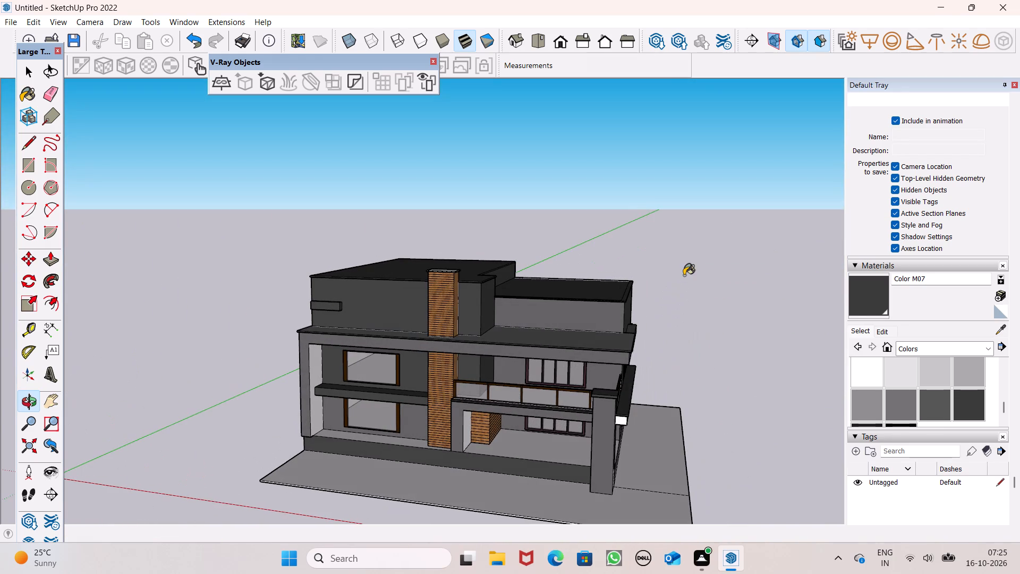
Paint the top and the front edge of the wood-clad chimney's cap with Color M06.
scroll(457, 342, "up", 1)
middle_click_drag(452, 352, 570, 392)
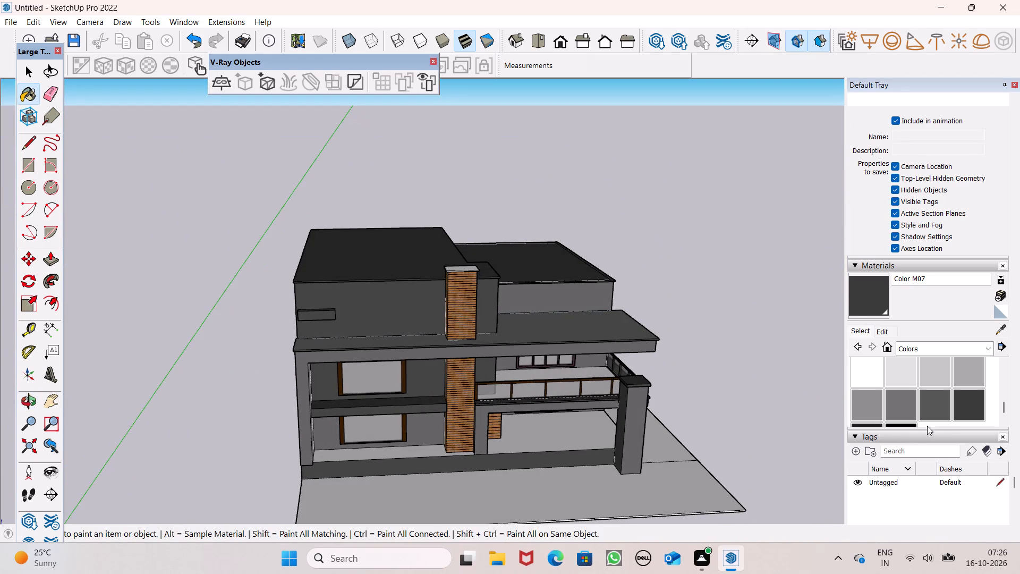
left_click(909, 401)
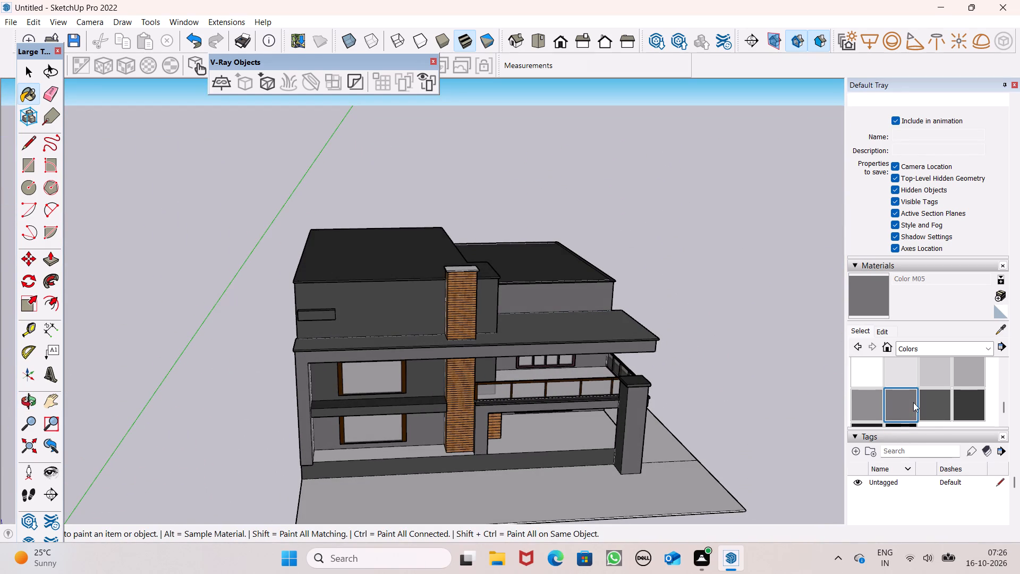
left_click(949, 404)
scroll(485, 294, "up", 6)
middle_click_drag(461, 320, 499, 411)
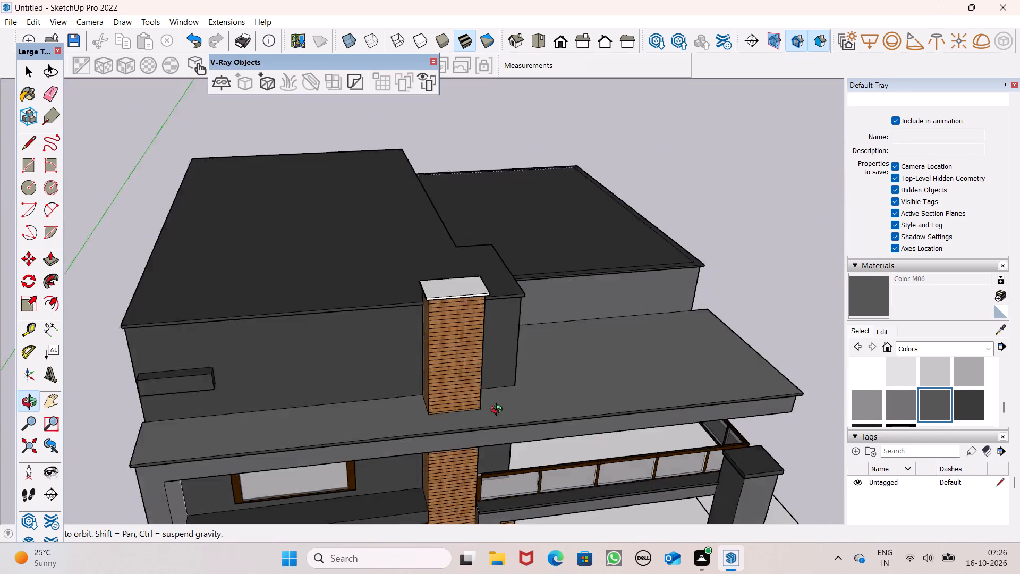
middle_click_drag(499, 411, 514, 458)
scroll(514, 458, "up", 6)
left_click(449, 296)
middle_click_drag(462, 341, 587, 298)
scroll(543, 269, "up", 7)
left_click(502, 221)
middle_click_drag(580, 268, 435, 251)
scroll(551, 307, "up", 1)
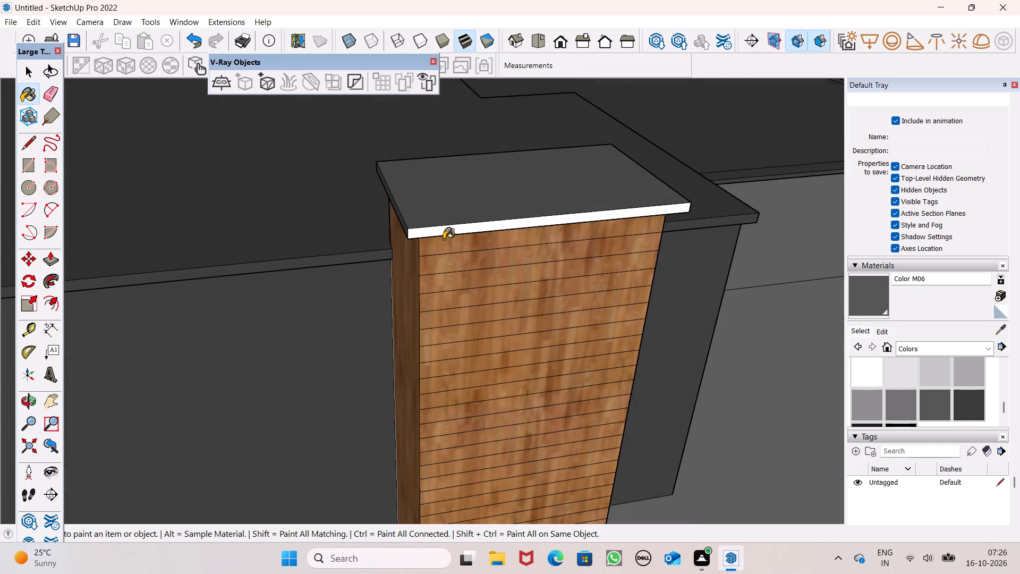
left_click(454, 227)
Paint the chimney cap's front, side and back edges with Color M05, undoing any paint that lands on the wood cladding.
left_click(909, 396)
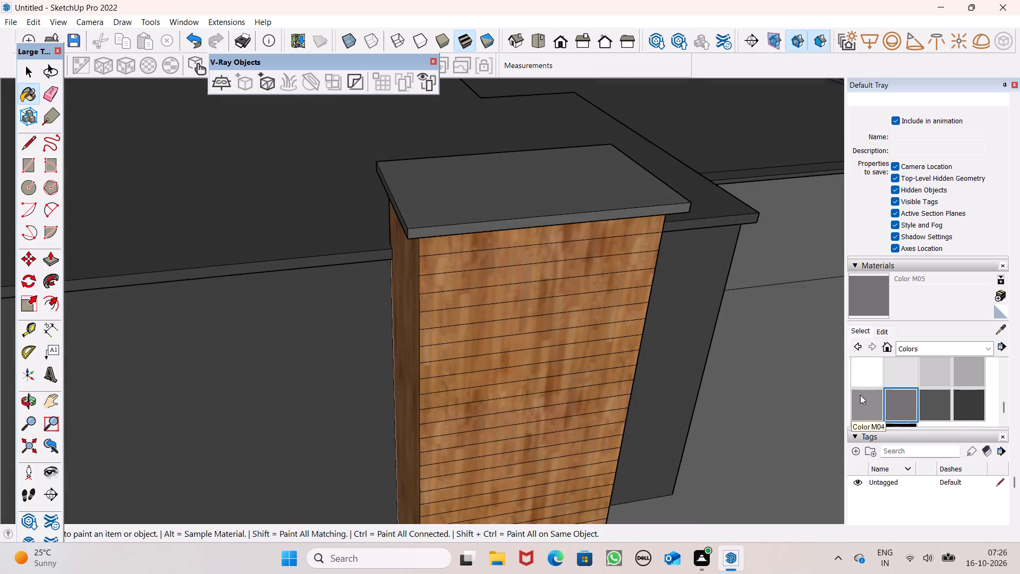
left_click_drag(423, 181, 423, 187)
middle_click_drag(420, 231, 534, 180)
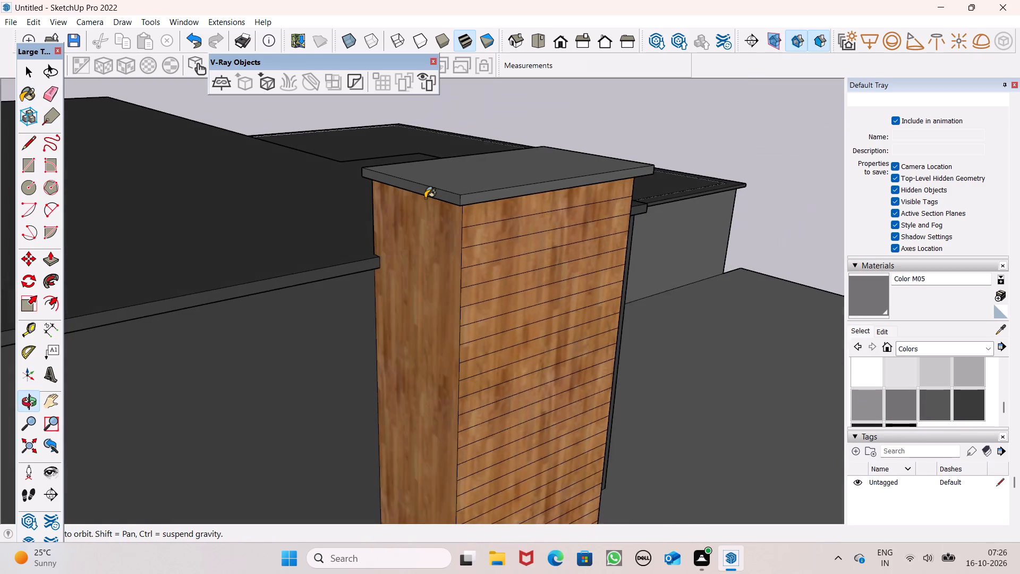
scroll(425, 198, "up", 5)
left_click(437, 189)
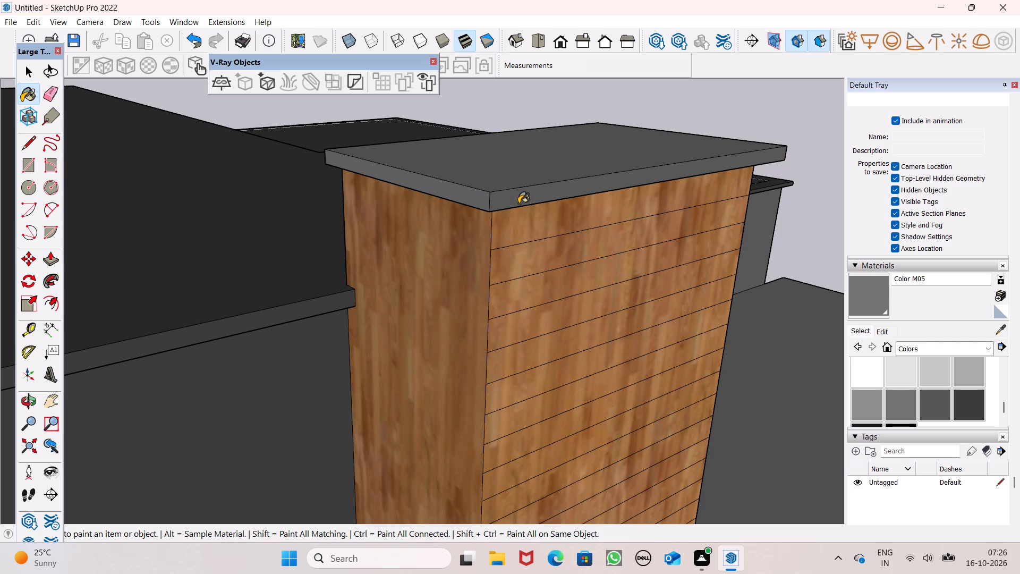
left_click(518, 199)
scroll(532, 209, "up", 1)
middle_click_drag(532, 208, 0, 194)
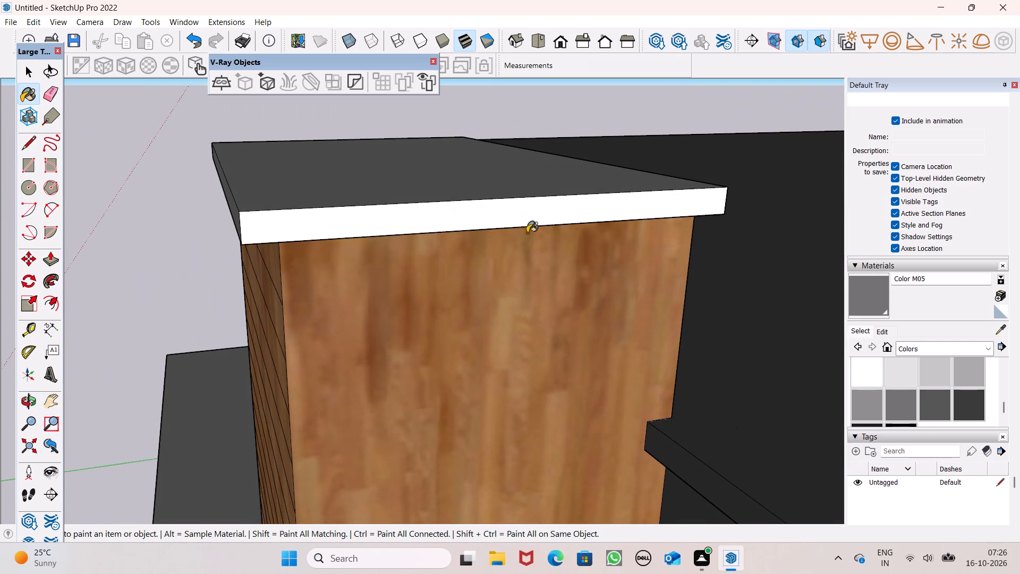
left_click(564, 225)
middle_click_drag(632, 236, 556, 291)
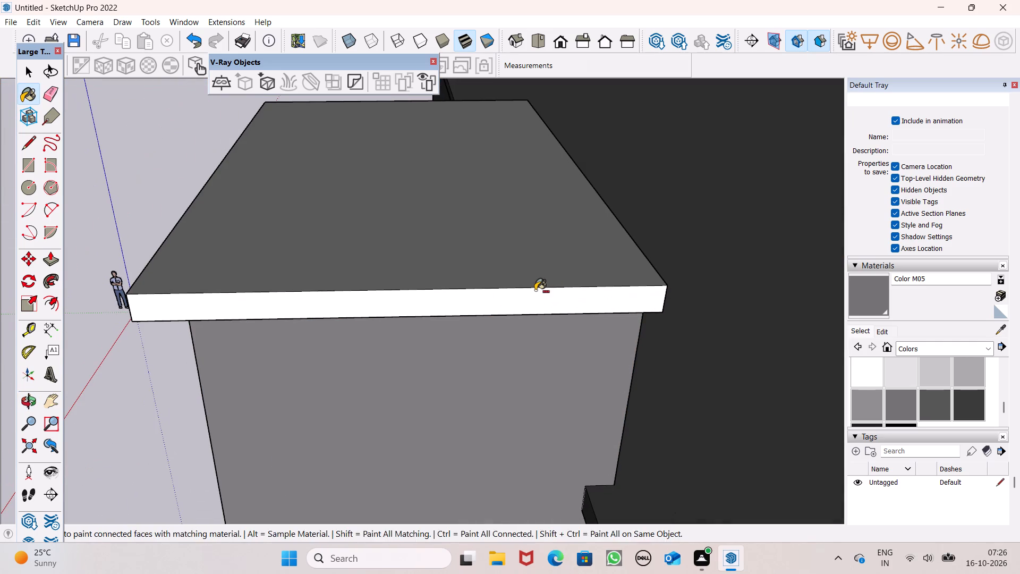
key("ctrl+z")
left_click(534, 293)
middle_click_drag(612, 309, 398, 322)
scroll(583, 337, "up", 1)
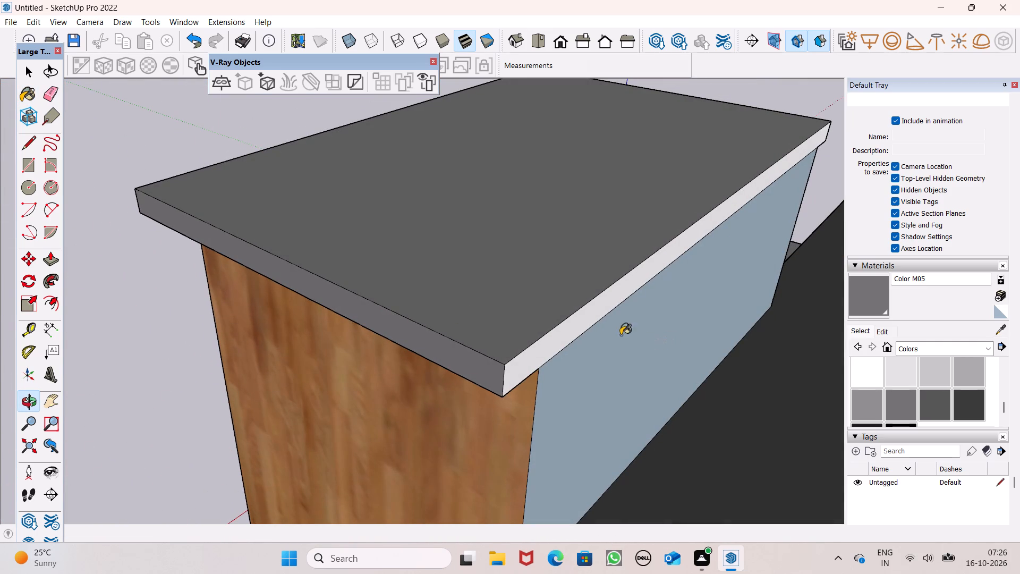
left_click(591, 319)
Paint the underside of the chimney cap's overhang with Color M05.
middle_click_drag(549, 343, 613, 116)
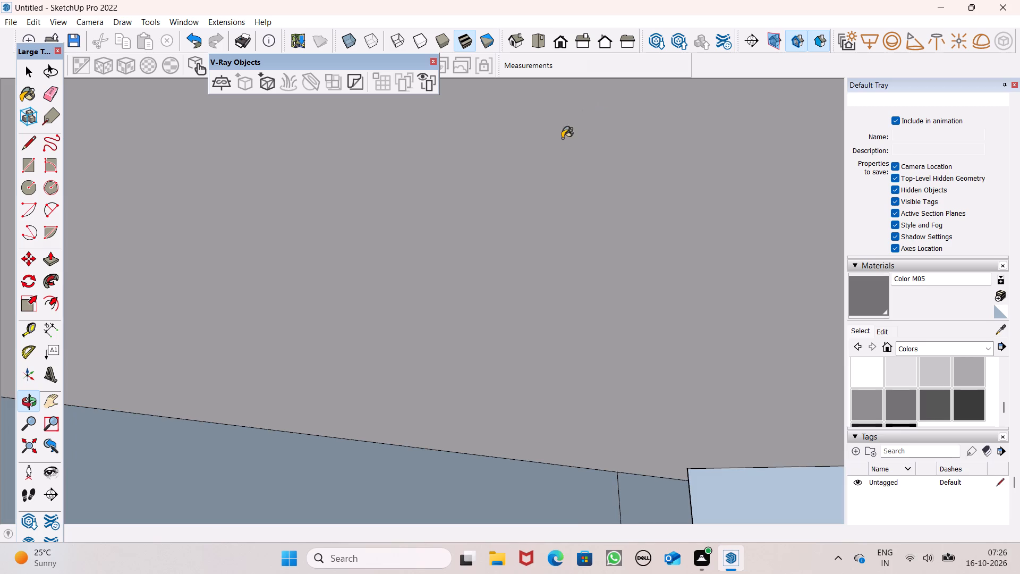
middle_click_drag(591, 214, 768, 409)
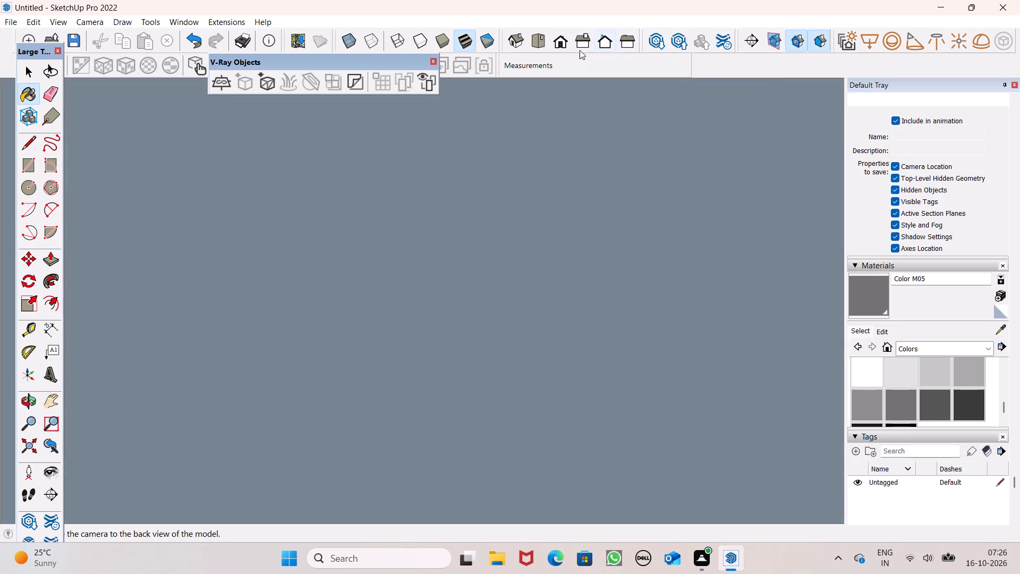
left_click(546, 45)
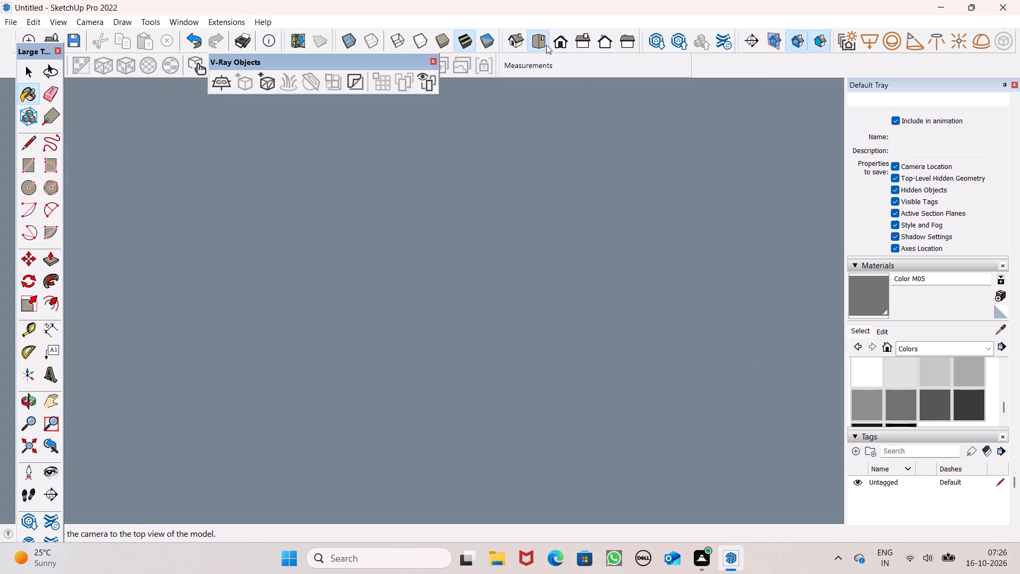
scroll(587, 250, "down", 6)
scroll(579, 402, "down", 6)
scroll(463, 374, "down", 5)
scroll(658, 385, "up", 4)
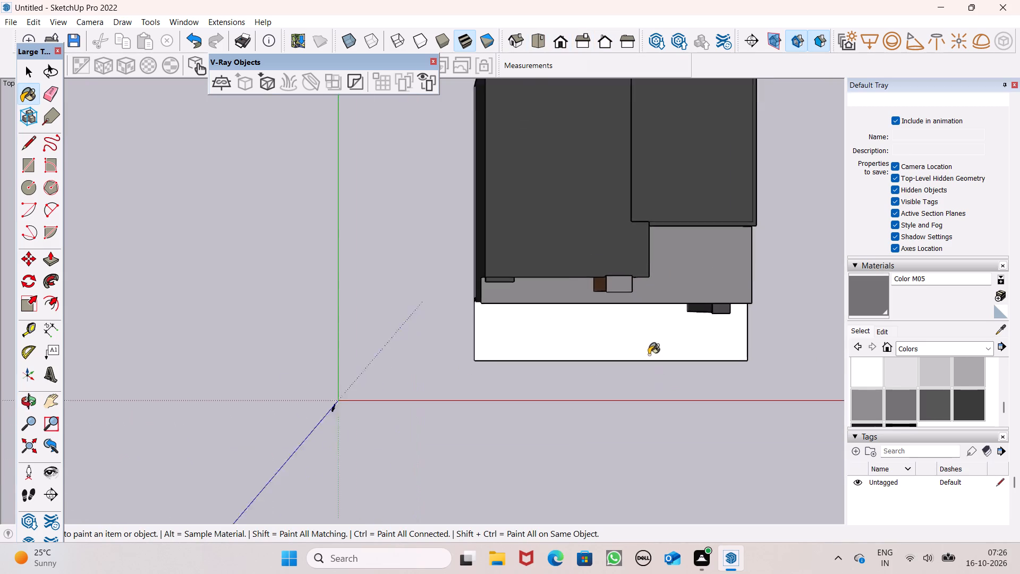
scroll(649, 354, "up", 2)
middle_click_drag(631, 285, 189, 0)
scroll(671, 142, "up", 1)
middle_click(189, 0)
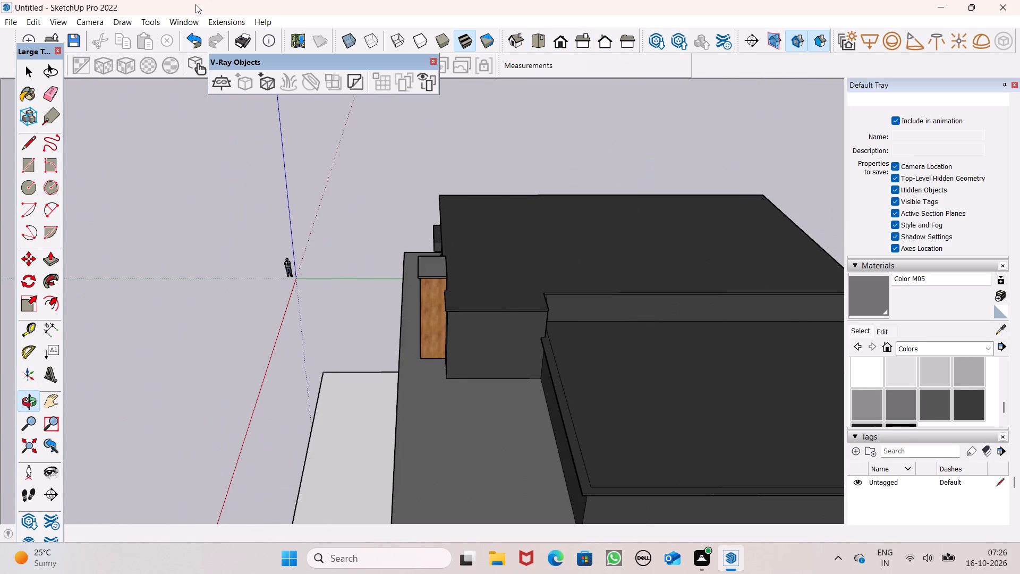
middle_click(0, 253)
scroll(0, 302, "up", 1)
middle_click_drag(0, 317, 287, 252)
scroll(259, 310, "down", 3)
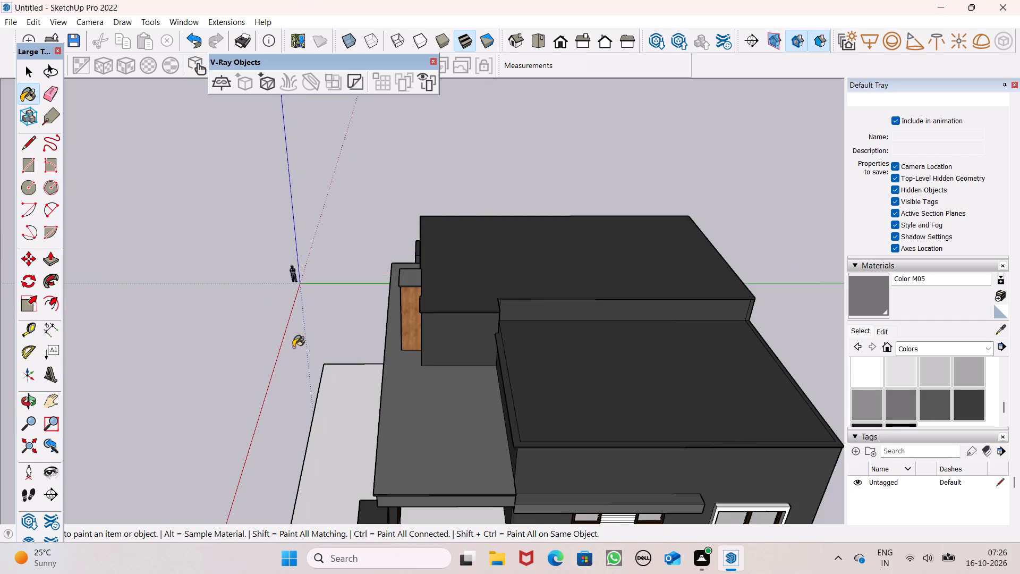
middle_click_drag(293, 347, 569, 95)
scroll(368, 240, "up", 7)
middle_click_drag(424, 246, 472, 180)
scroll(428, 246, "up", 1)
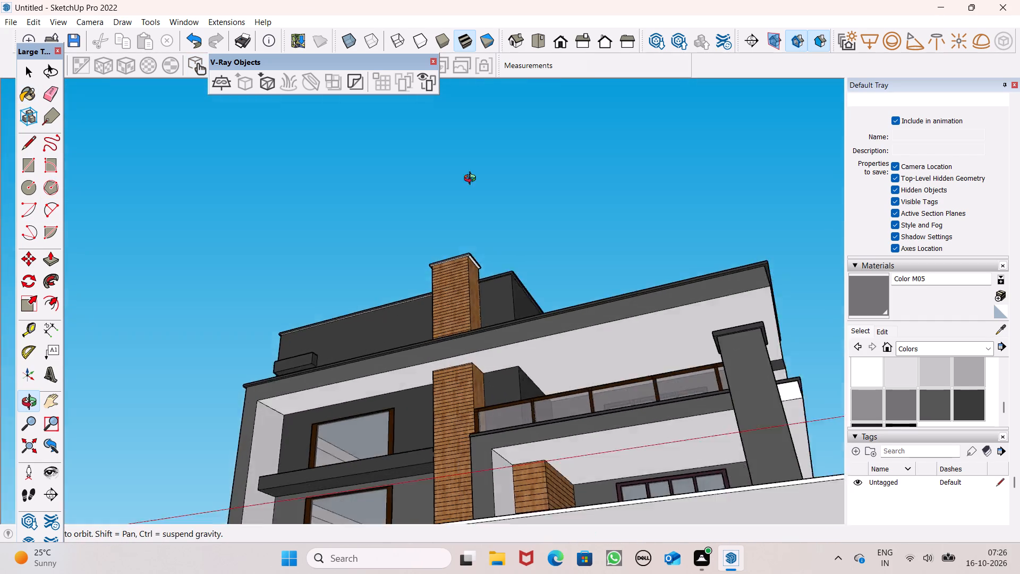
middle_click_drag(472, 180, 547, 119)
scroll(547, 119, "up", 7)
scroll(435, 302, "up", 15)
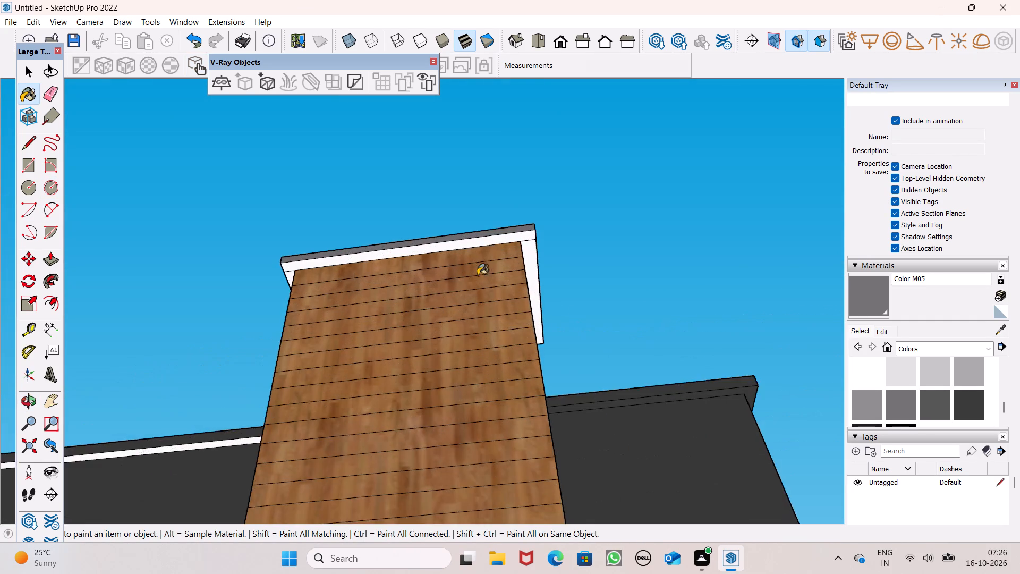
scroll(494, 272, "up", 7)
left_click(543, 205)
left_click(562, 235)
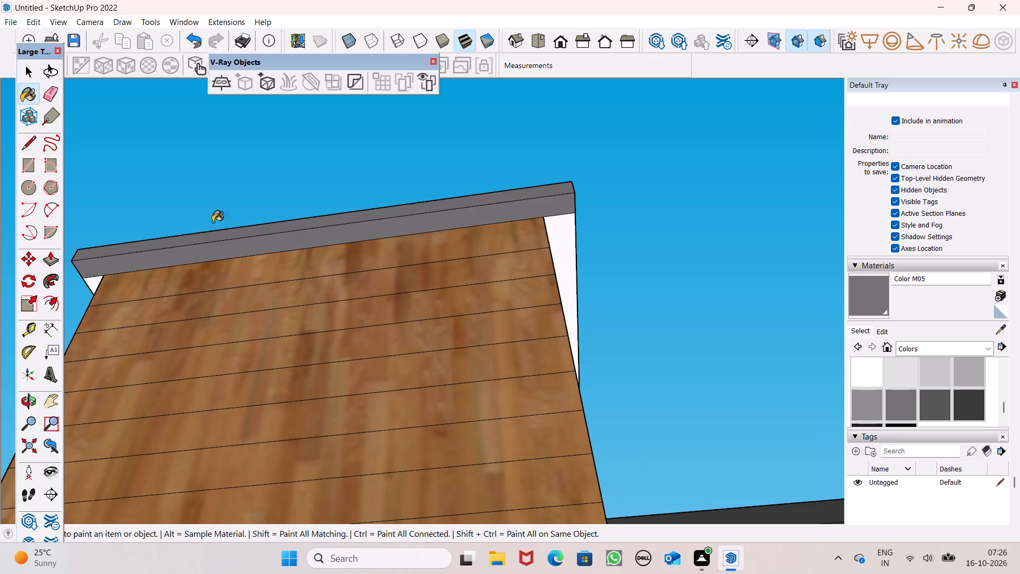
middle_click_drag(192, 222, 676, 404)
left_click(498, 139)
Examine the roofs, the front elevation and the side wall of the whole house for faces still needing paint.
scroll(574, 316, "down", 4)
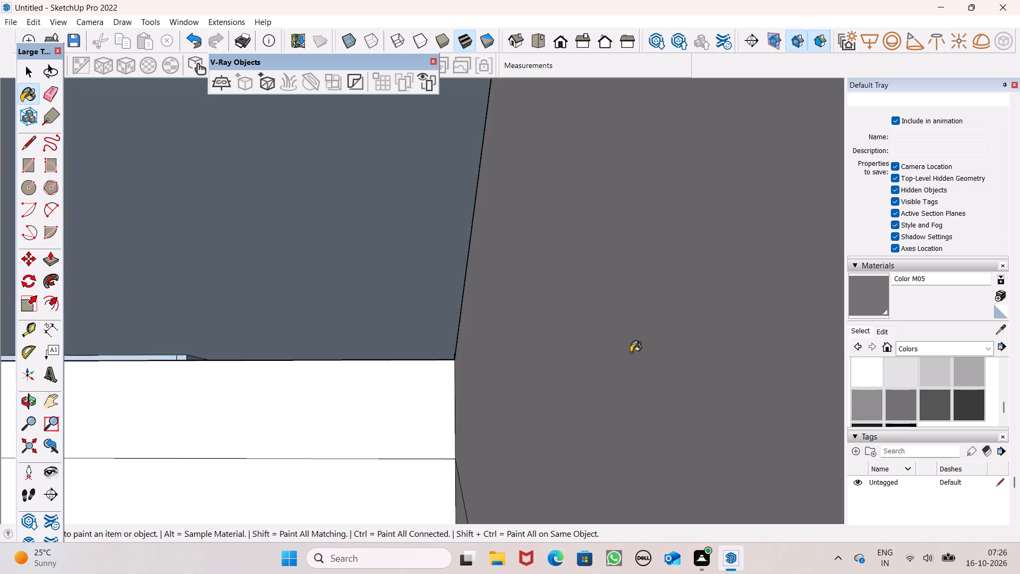
middle_click_drag(629, 356, 252, 404)
scroll(250, 381, "up", 1)
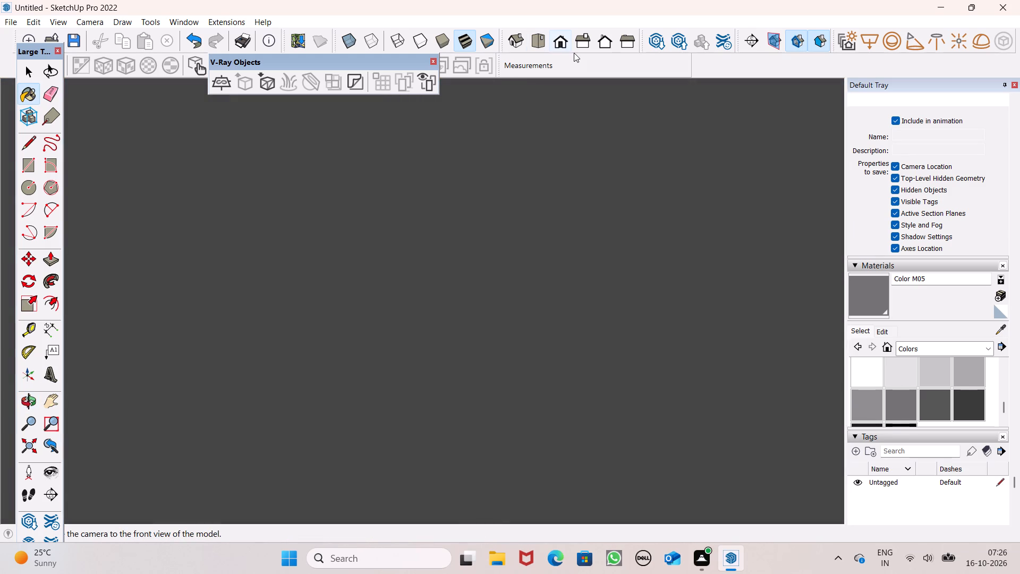
left_click(565, 45)
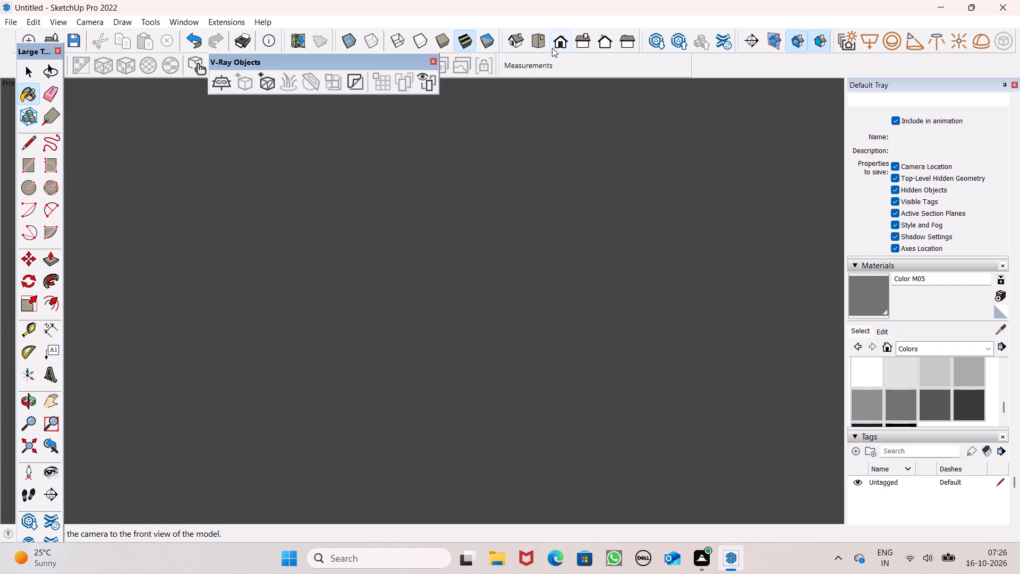
left_click(552, 48)
left_click(563, 39)
scroll(431, 407, "down", 8)
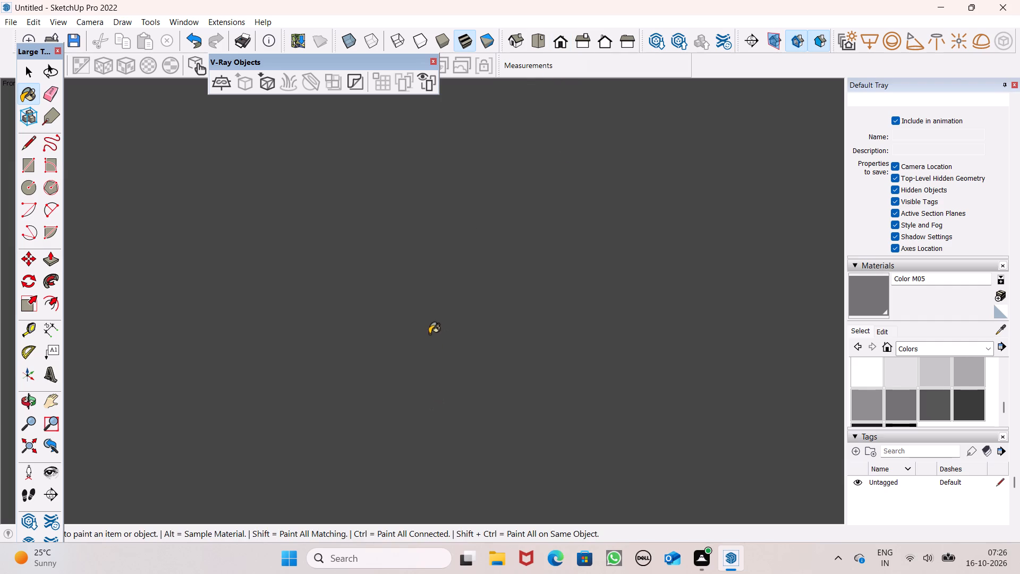
scroll(429, 334, "down", 5)
left_click(549, 41)
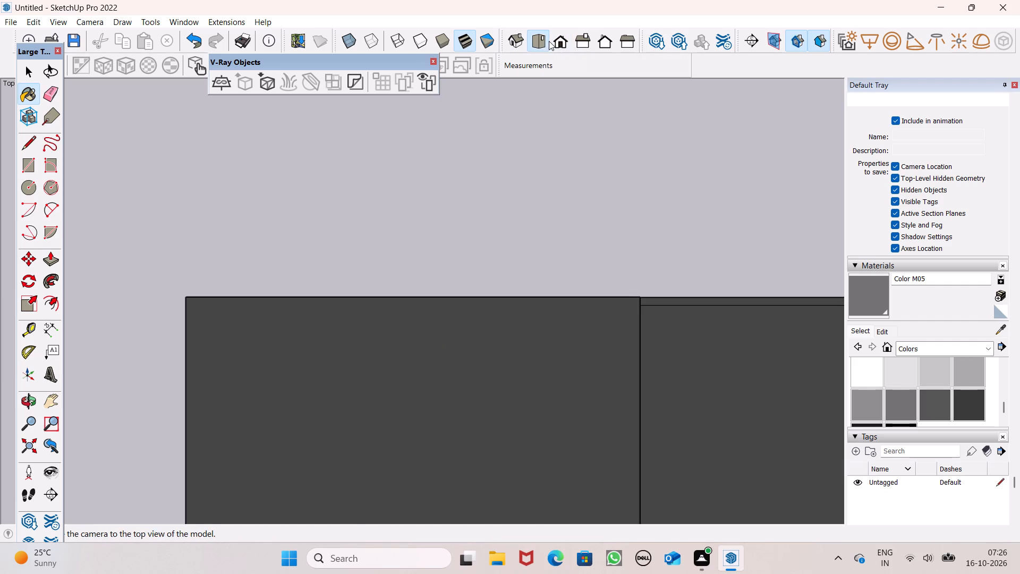
scroll(538, 272, "down", 7)
scroll(355, 155, "down", 11)
middle_click_drag(490, 428, 493, 240)
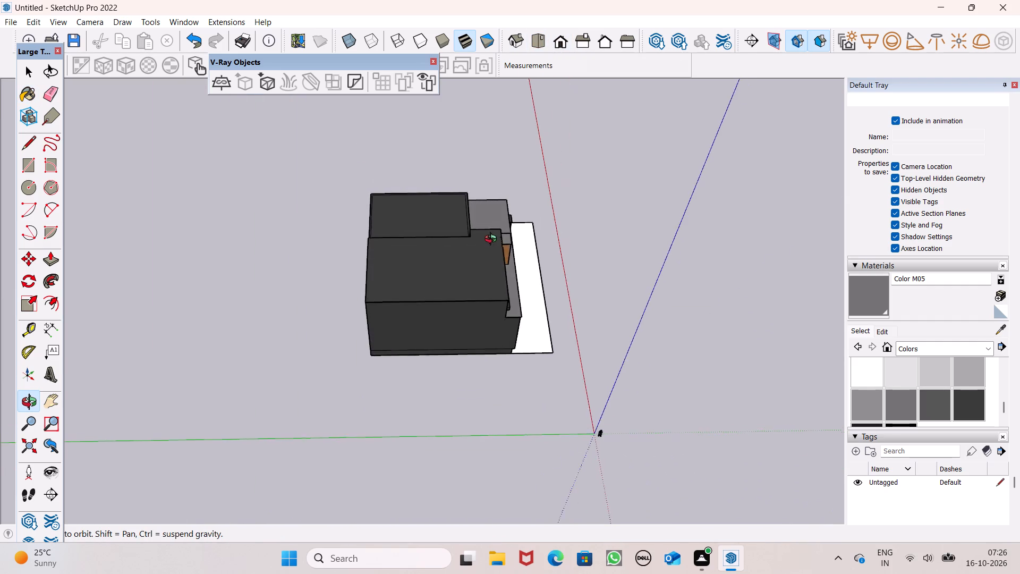
middle_click_drag(493, 240, 287, 153)
middle_click(276, 148)
middle_click_drag(373, 324, 224, 329)
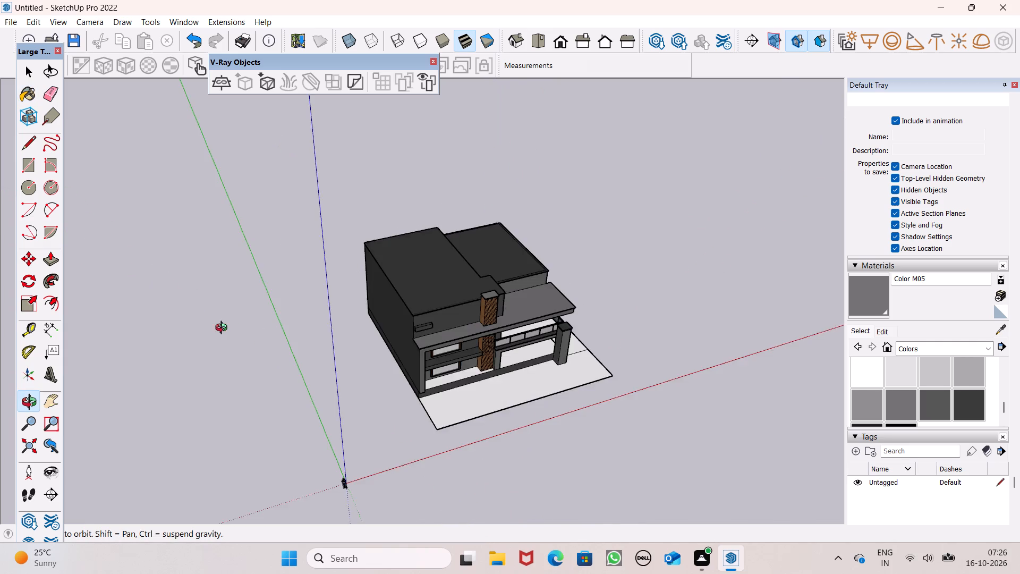
middle_click_drag(224, 329, 173, 230)
scroll(444, 383, "up", 7)
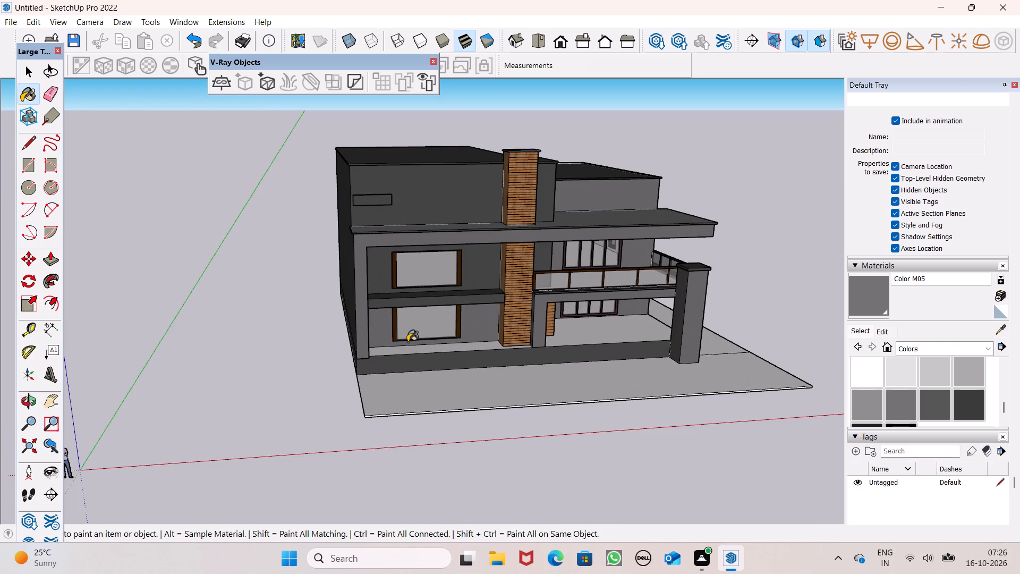
scroll(499, 293, "up", 9)
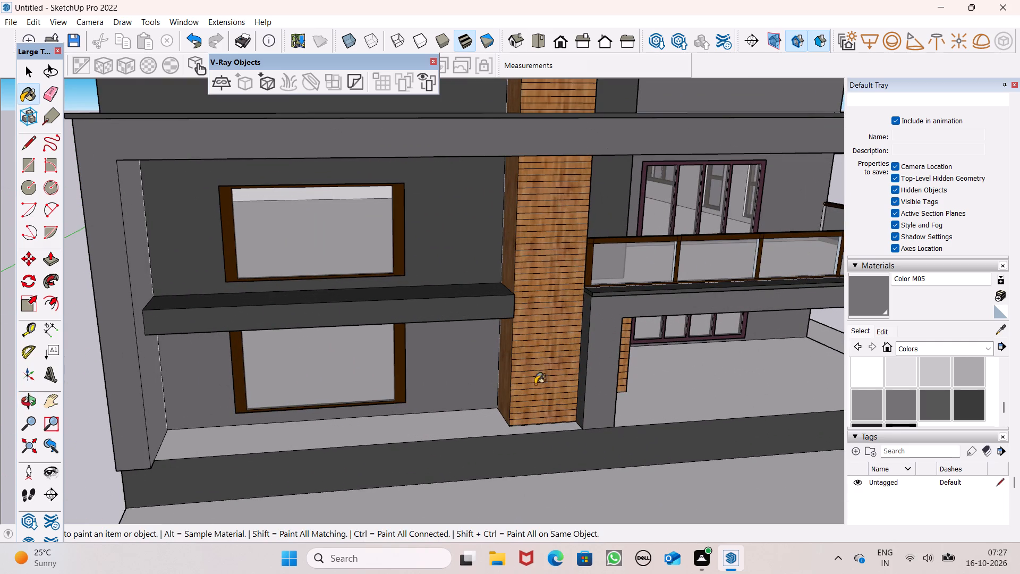
scroll(551, 483, "down", 6)
middle_click_drag(526, 452, 667, 349)
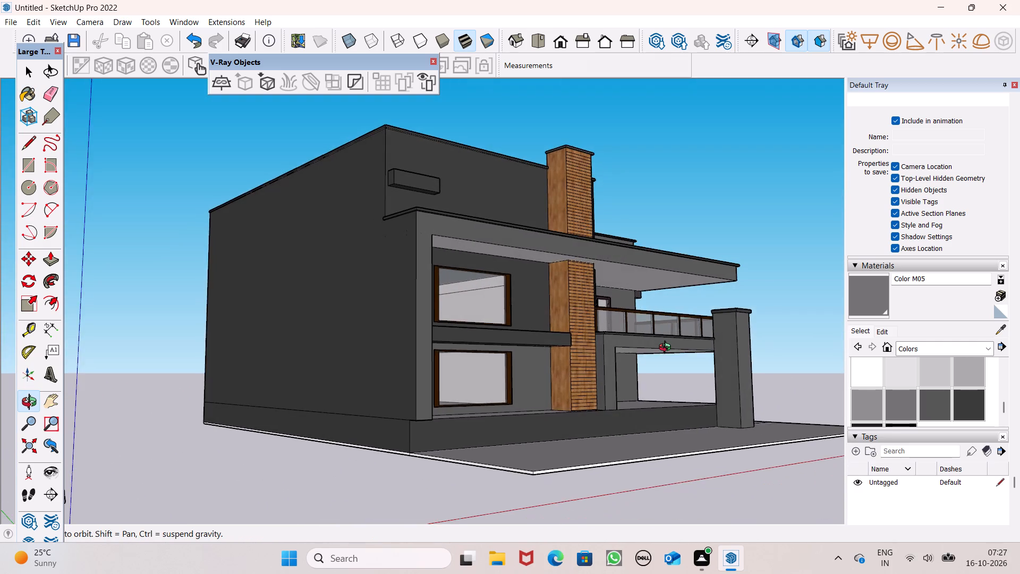
middle_click_drag(667, 349, 571, 367)
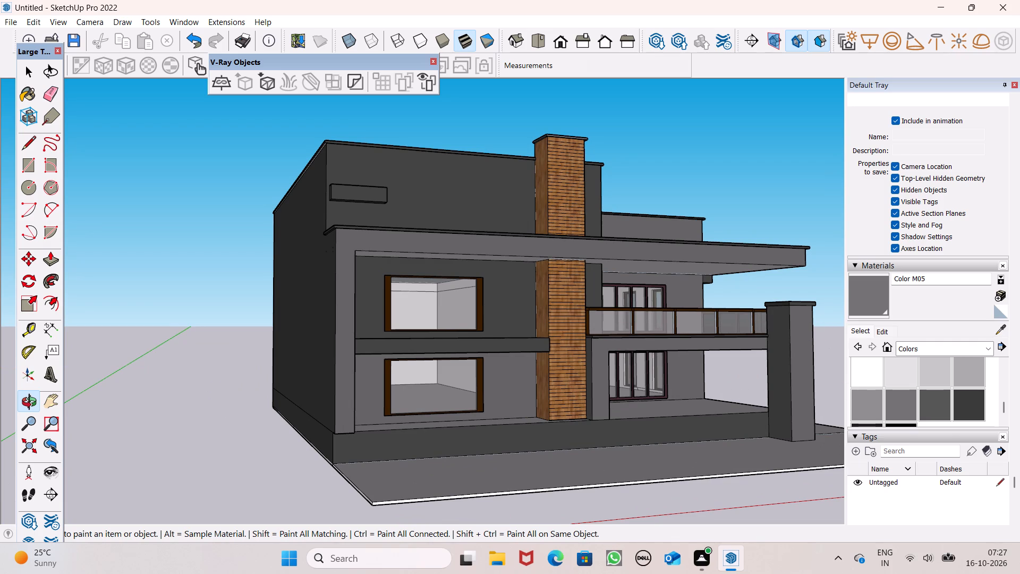
Paint the front wall around the ground-floor window beside the chimney with Color M07.
left_click(937, 402)
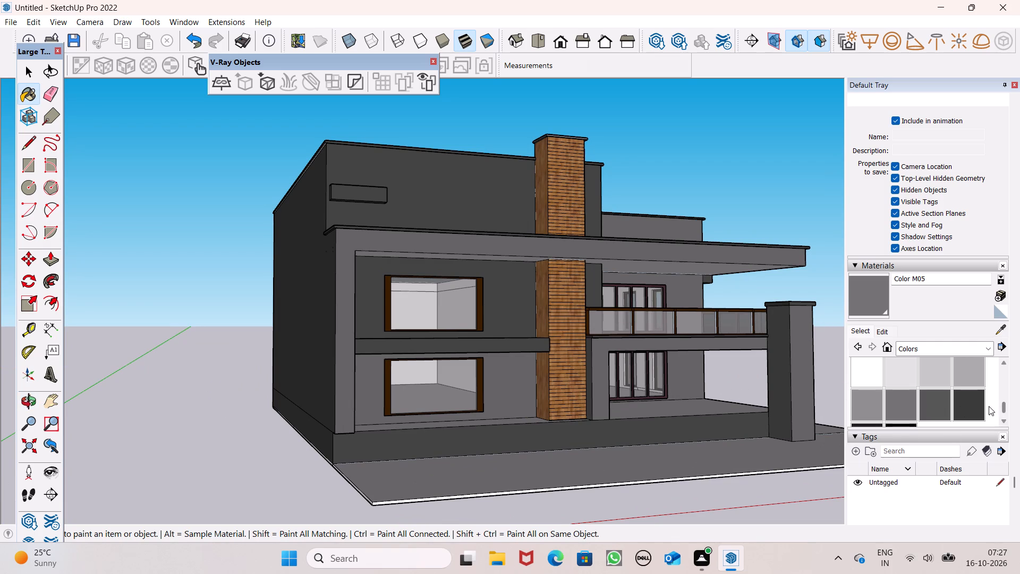
left_click(964, 404)
left_click(498, 376)
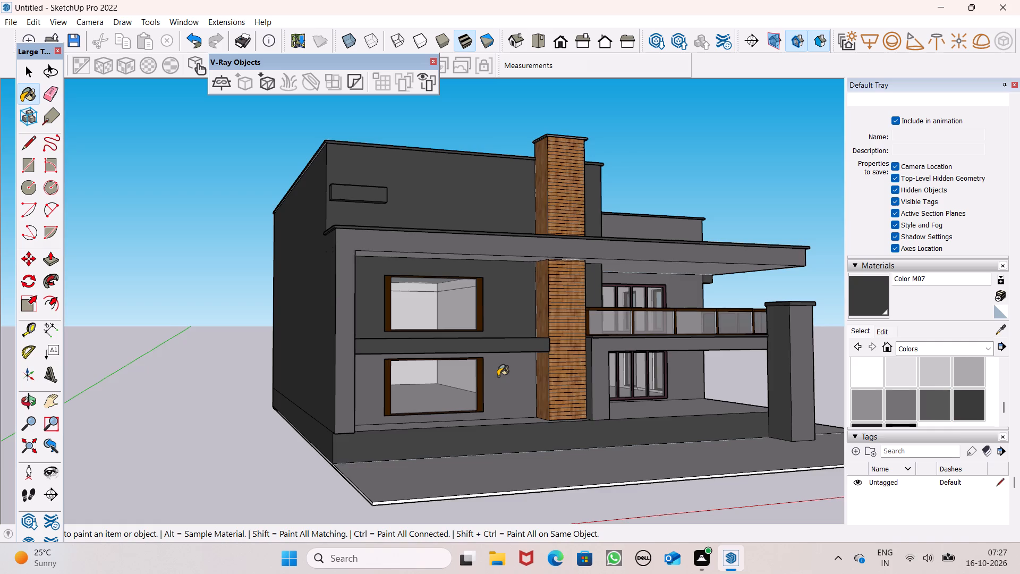
Draw a narrow rectangle about 2' by 9' 10" on the ground slab, projecting from the plinth near the chimney.
scroll(498, 376, "down", 3)
middle_click_drag(513, 406, 365, 401)
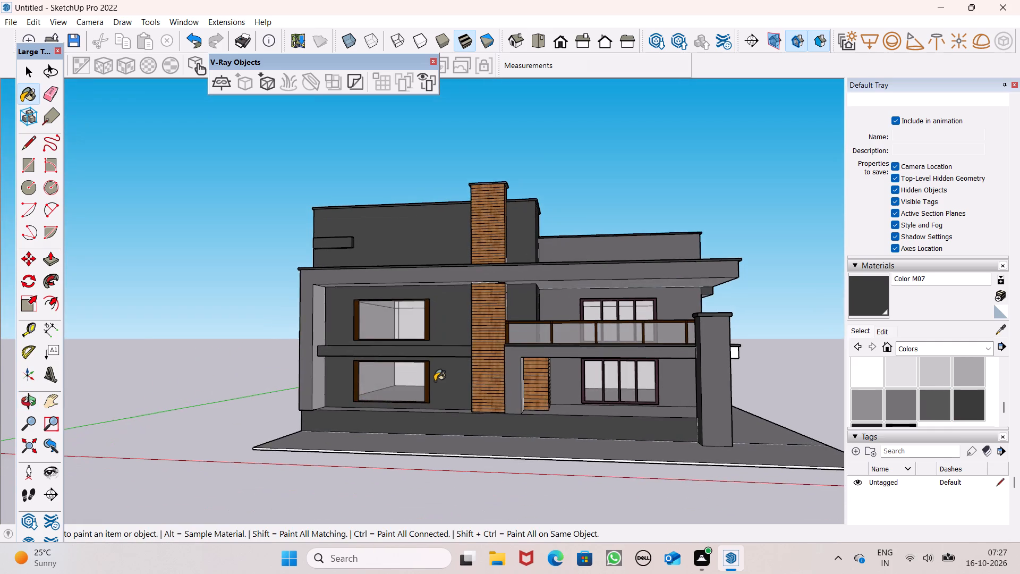
scroll(435, 381, "down", 2)
middle_click_drag(515, 479, 533, 535)
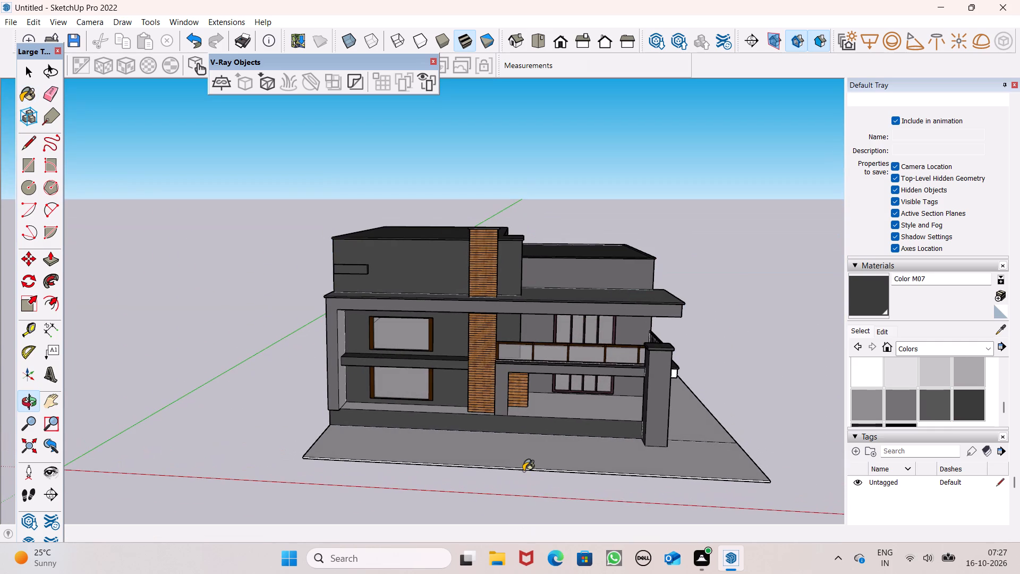
middle_click_drag(534, 528, 548, 563)
left_click(32, 170)
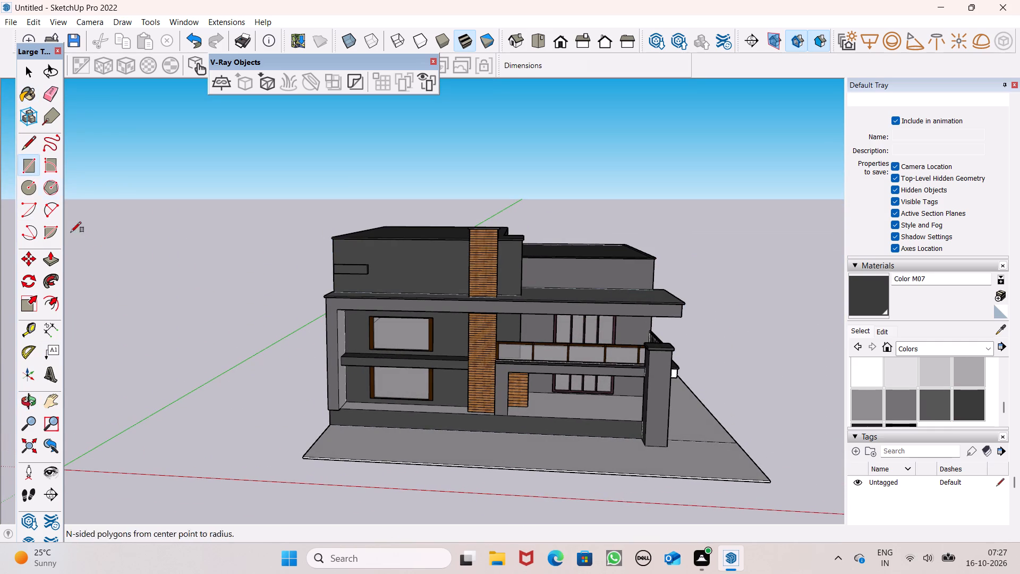
middle_click_drag(206, 435, 234, 490)
scroll(228, 492, "up", 1)
scroll(483, 452, "up", 1)
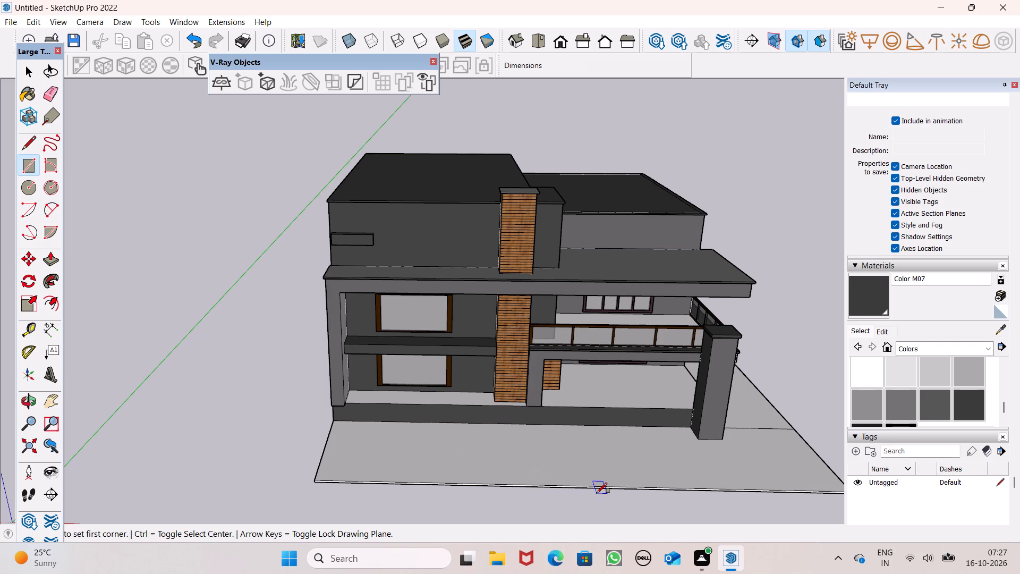
scroll(597, 493, "up", 3)
scroll(546, 428, "up", 5)
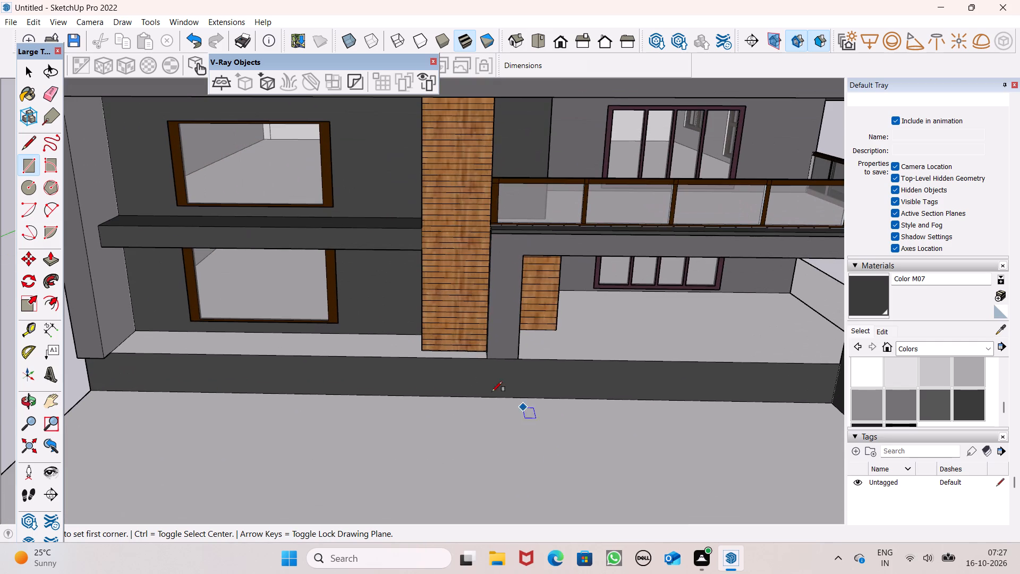
left_click(484, 396)
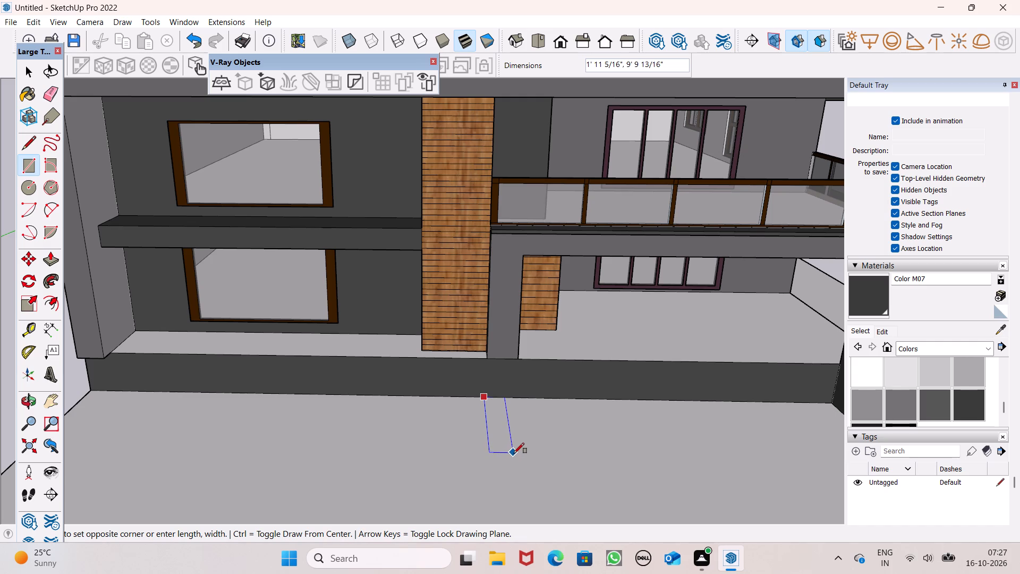
left_click(514, 453)
Draw a wide rectangle about 15' 3" by 8' 3" on the ground slab, against the plinth beside the corner pillar.
scroll(310, 419, "down", 4)
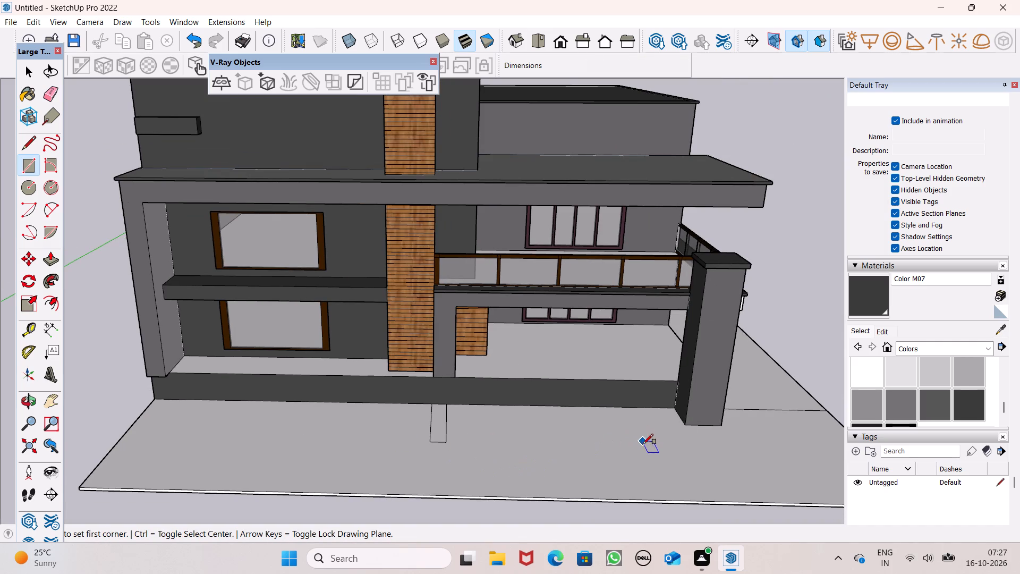
scroll(630, 460, "up", 7)
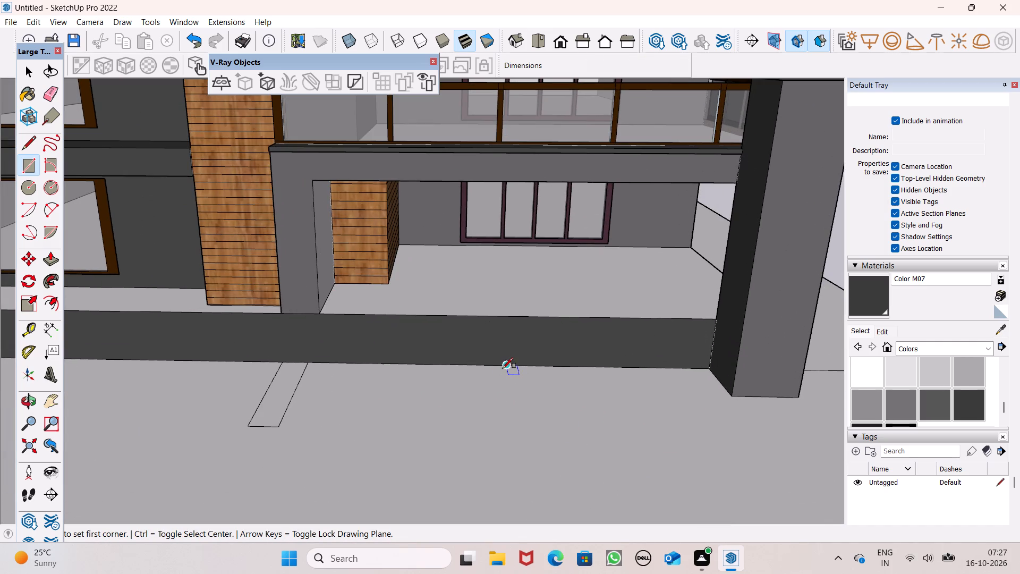
left_click_drag(501, 366, 519, 407)
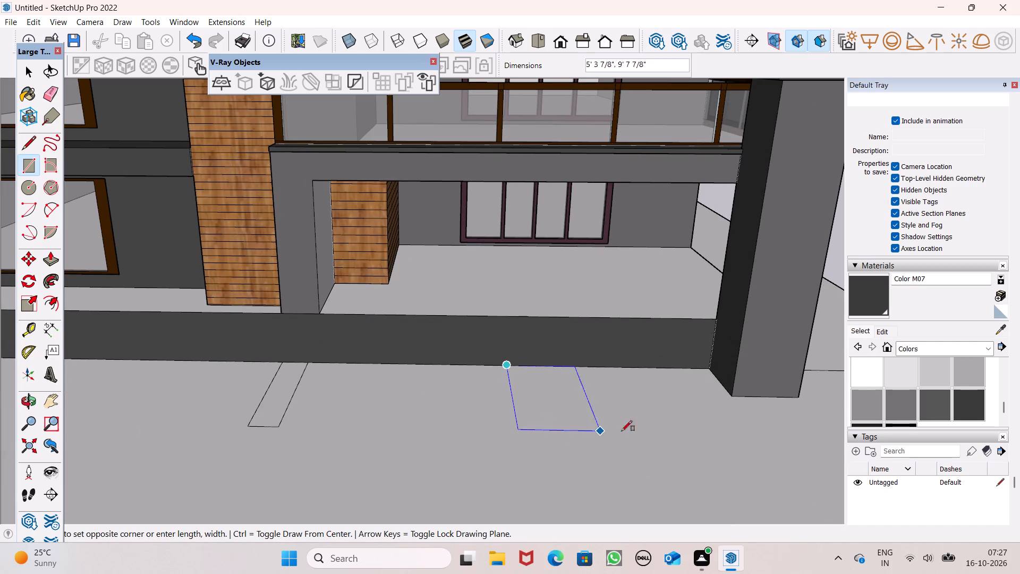
scroll(683, 420, "down", 3)
middle_click_drag(683, 422, 707, 503)
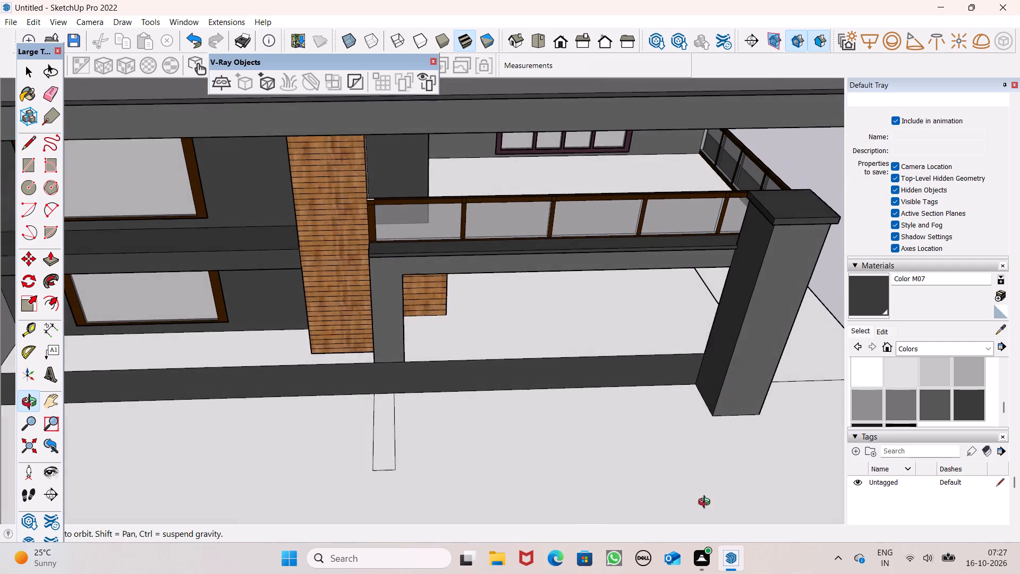
middle_click_drag(707, 503, 706, 493)
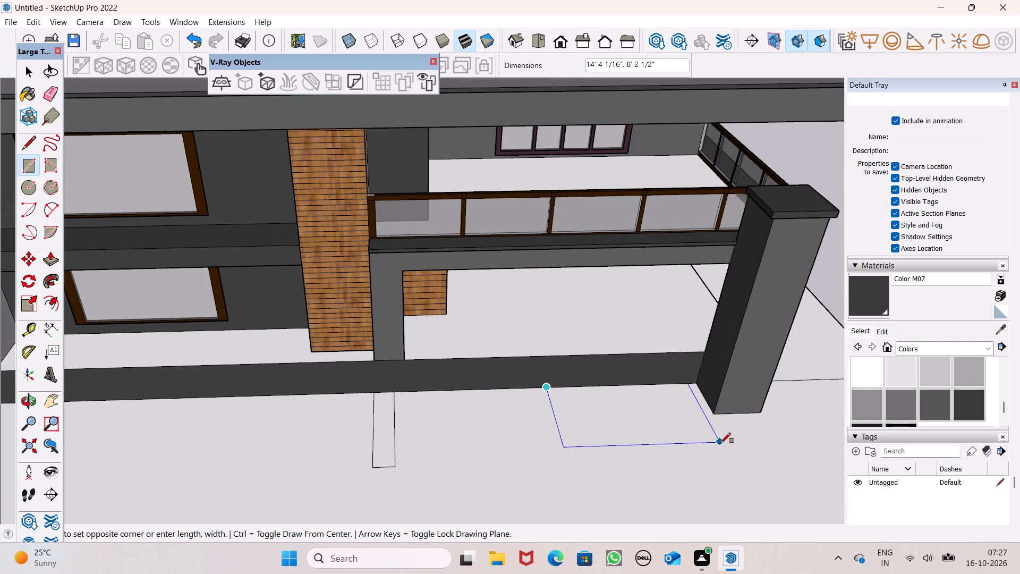
scroll(720, 443, "up", 1)
scroll(715, 417, "down", 3)
middle_click_drag(715, 466, 721, 503)
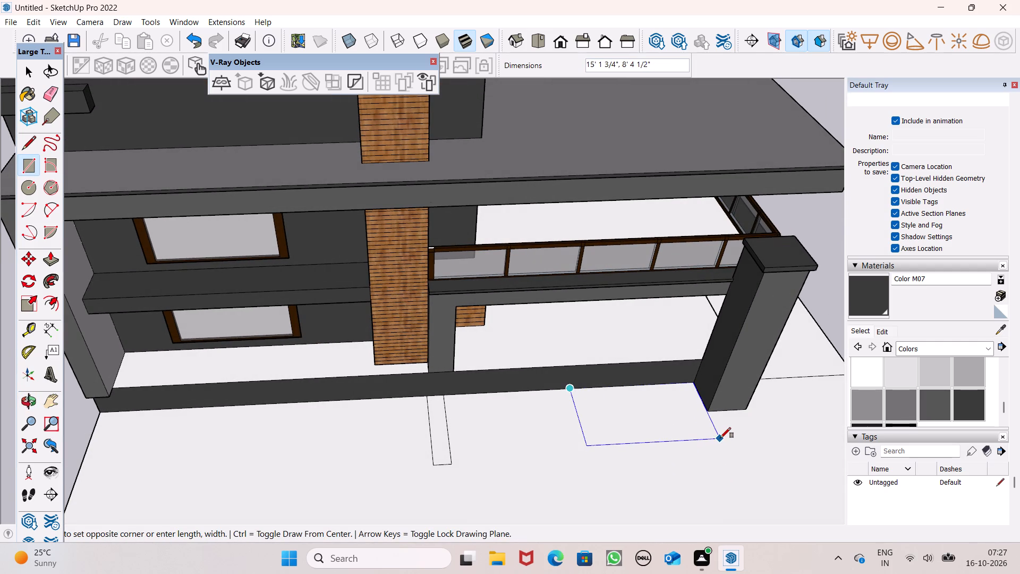
left_click(720, 437)
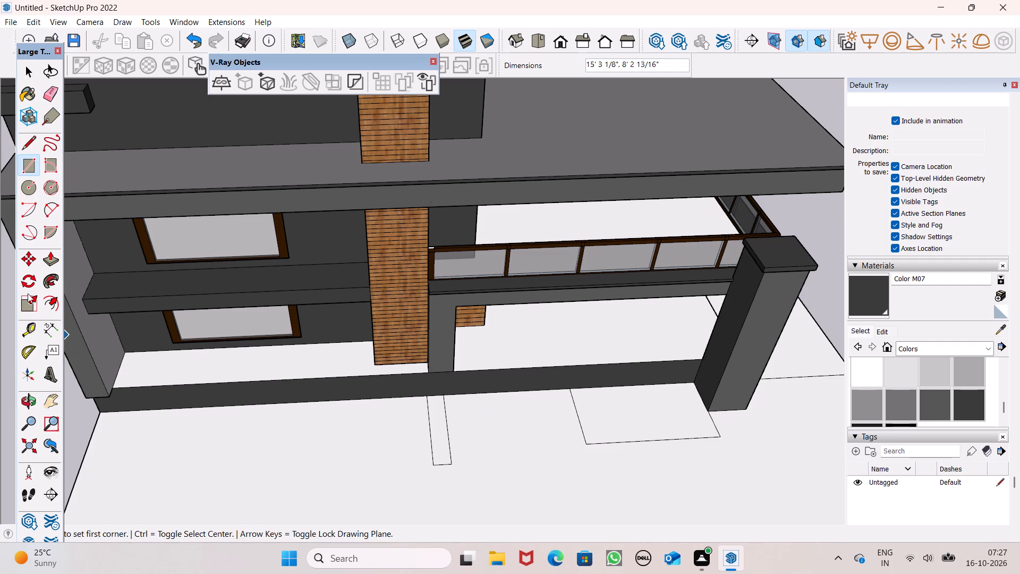
Move the narrow ground rectangle with its edges sideways along the plinth toward the chimney, and clear the selection.
key("space")
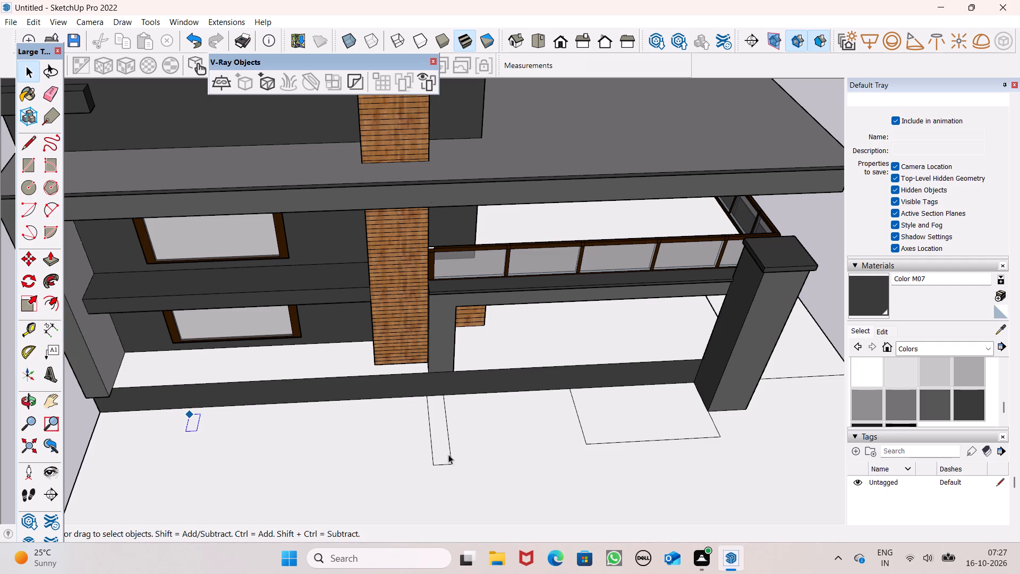
double_click(439, 445)
key("m")
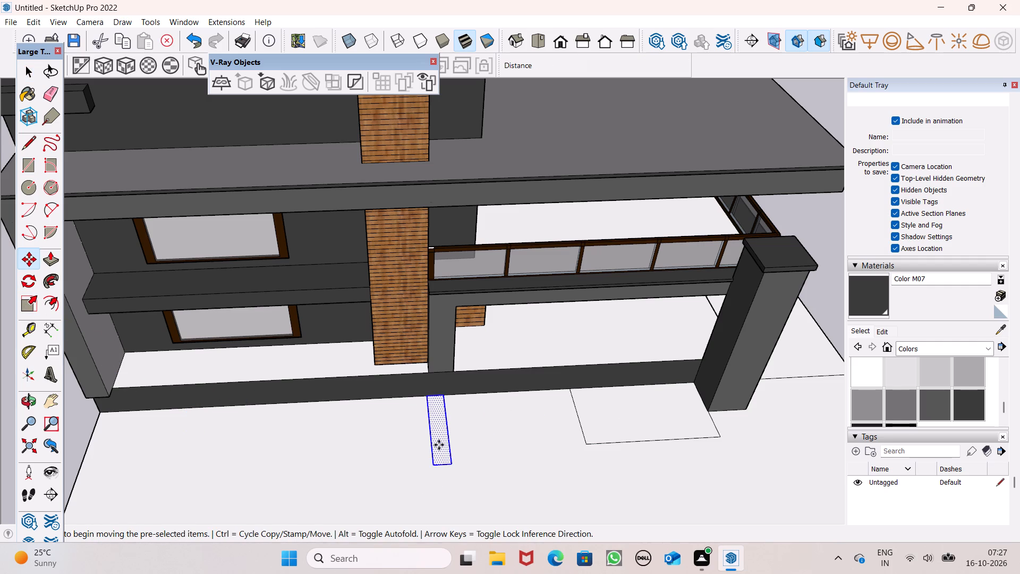
key("Return")
left_click_drag(439, 447, 412, 460)
key("space")
scroll(413, 491, "down", 3)
left_click(779, 357)
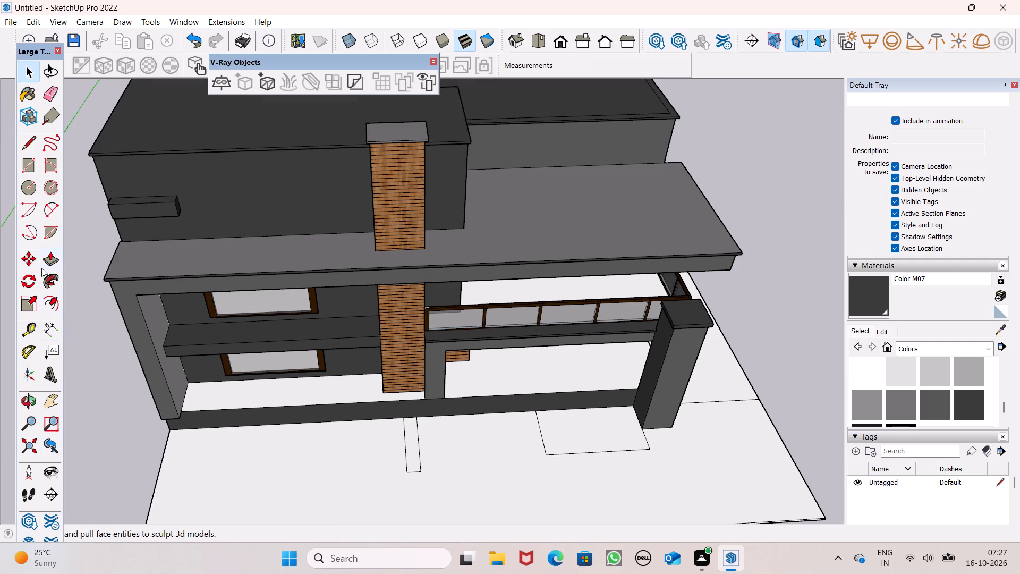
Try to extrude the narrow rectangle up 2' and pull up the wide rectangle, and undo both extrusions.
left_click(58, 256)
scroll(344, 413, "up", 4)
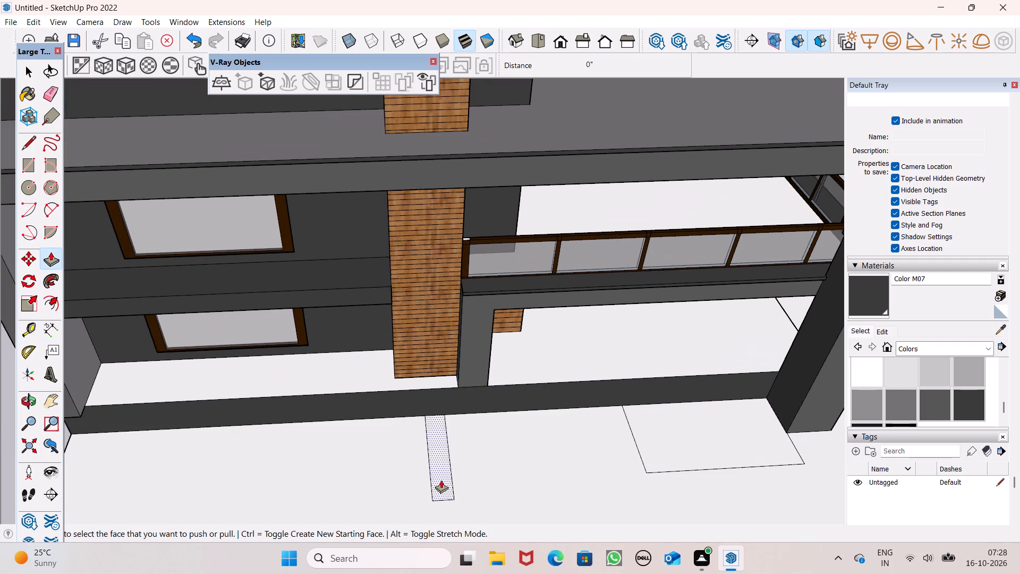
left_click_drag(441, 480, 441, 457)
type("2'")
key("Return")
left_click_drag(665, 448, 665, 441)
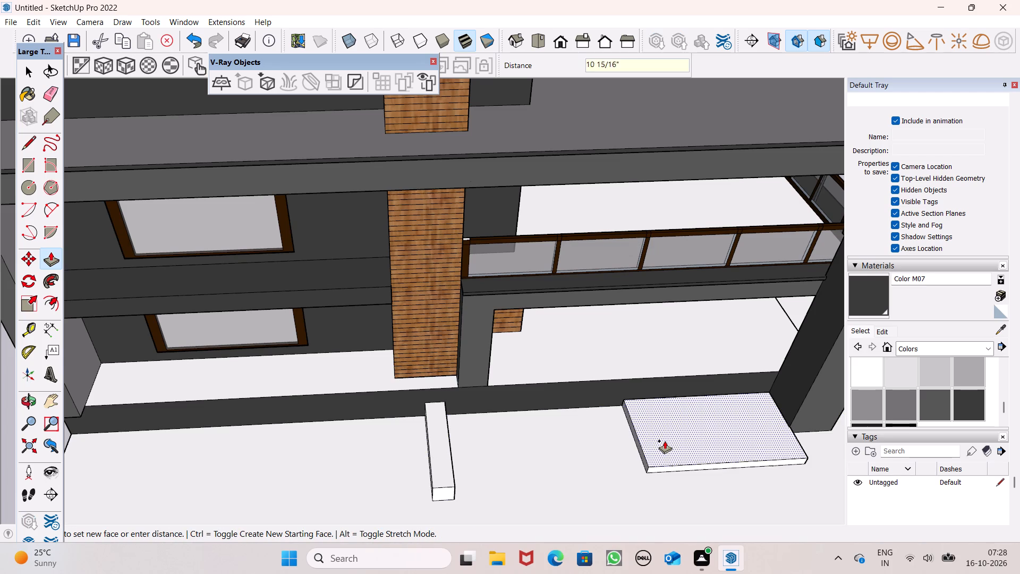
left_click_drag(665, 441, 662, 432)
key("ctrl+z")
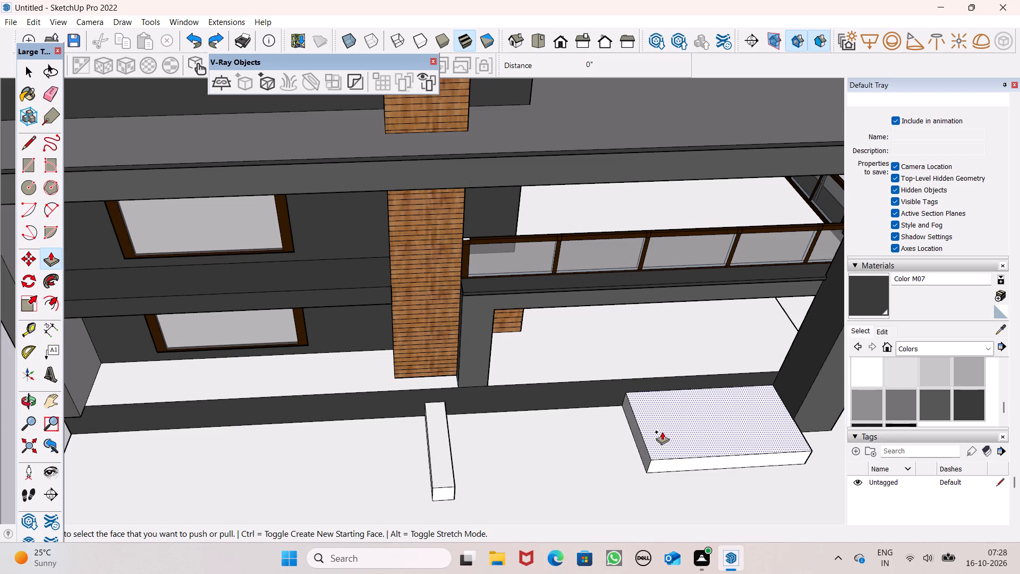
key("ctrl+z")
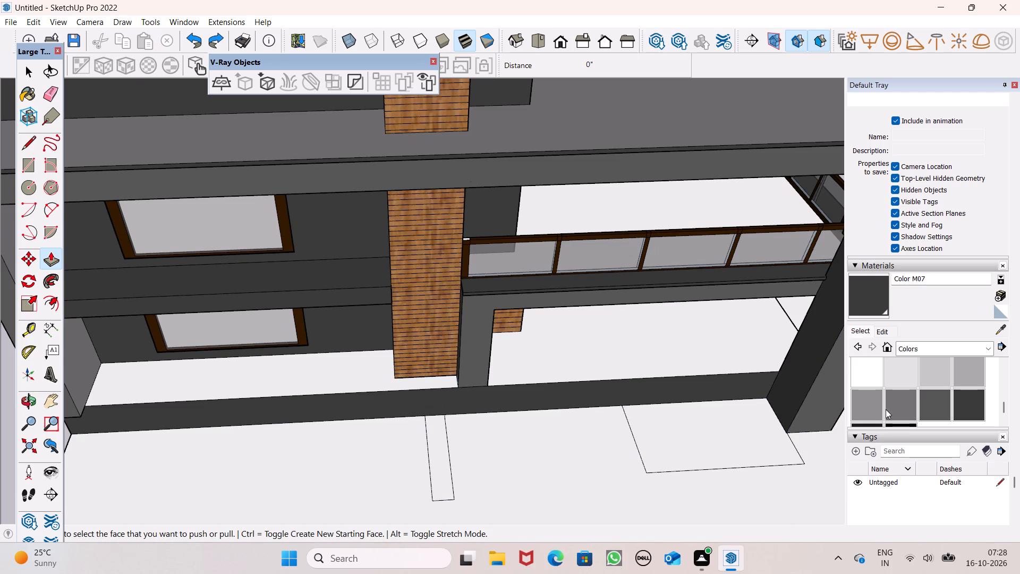
Paint the wide and narrow ground rectangles with Concrete Block Retaining Gray from the Landscaping, Fencing and Vegetation materials.
left_click(925, 351)
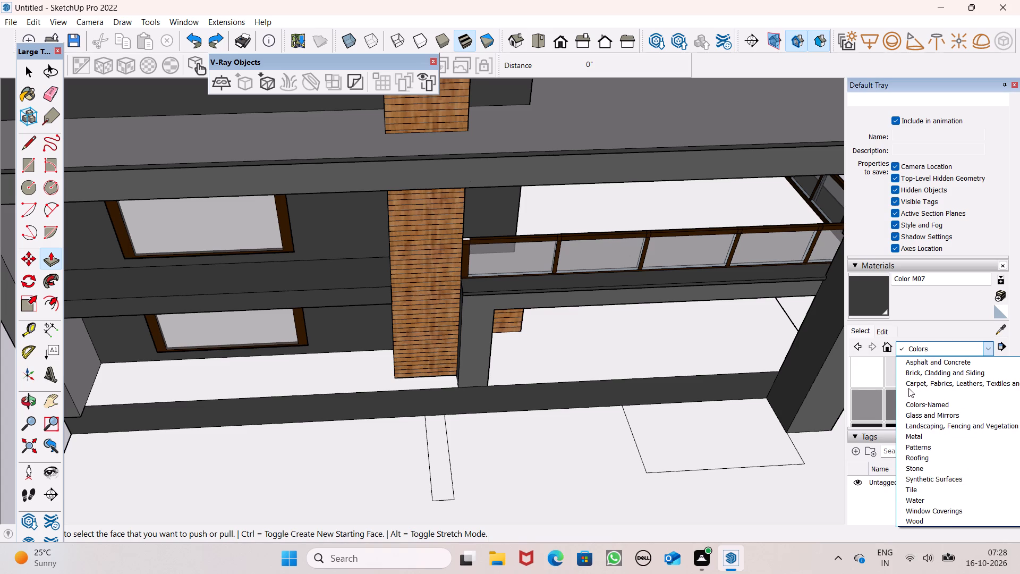
left_click(910, 370)
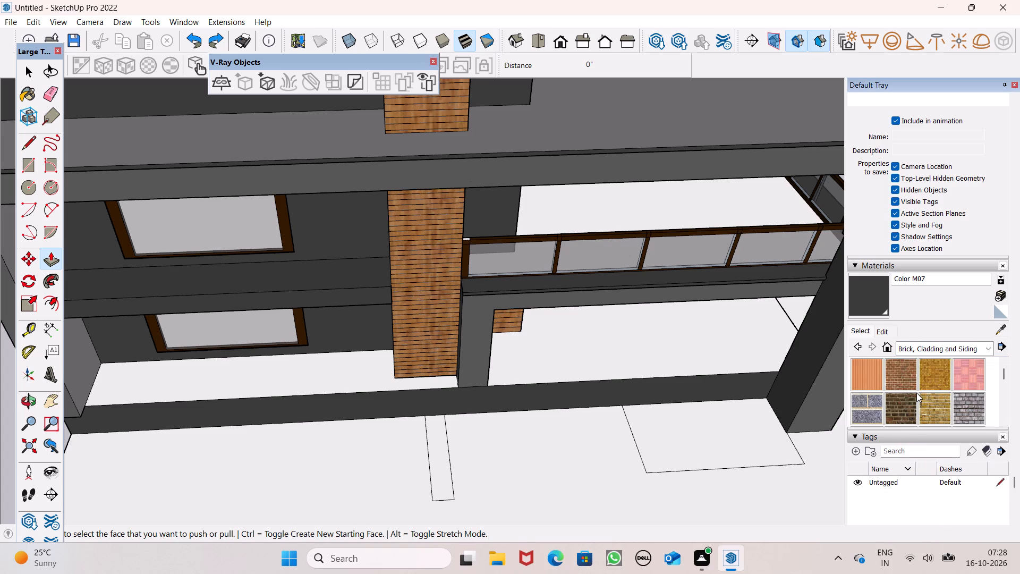
scroll(916, 393, "down", 3)
left_click(940, 339)
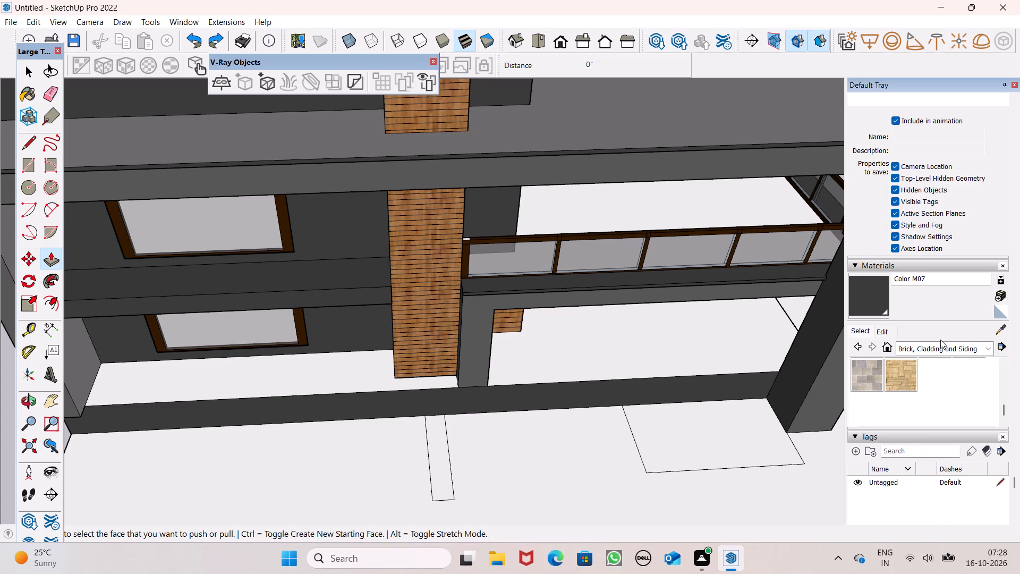
left_click(940, 345)
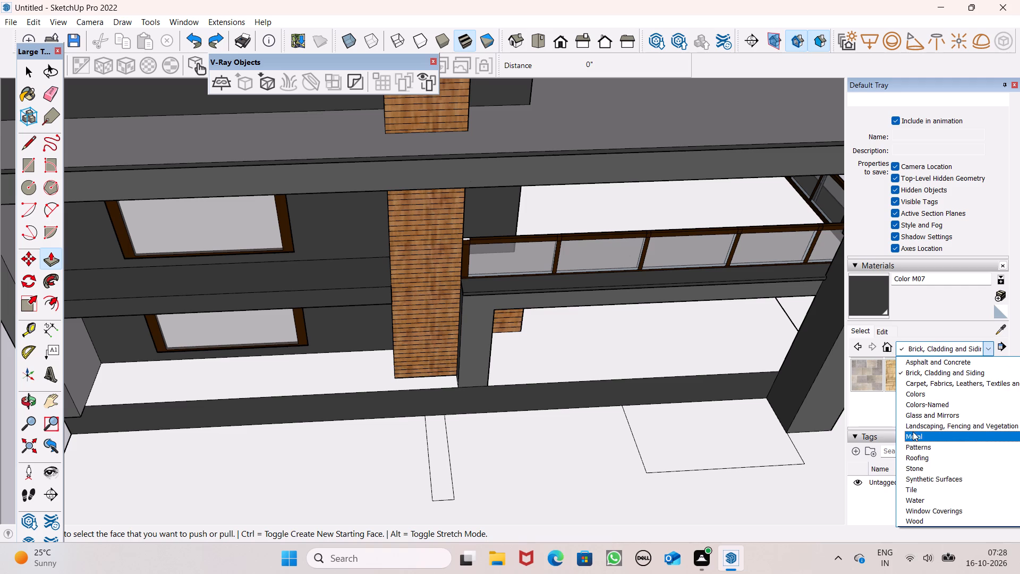
left_click(913, 427)
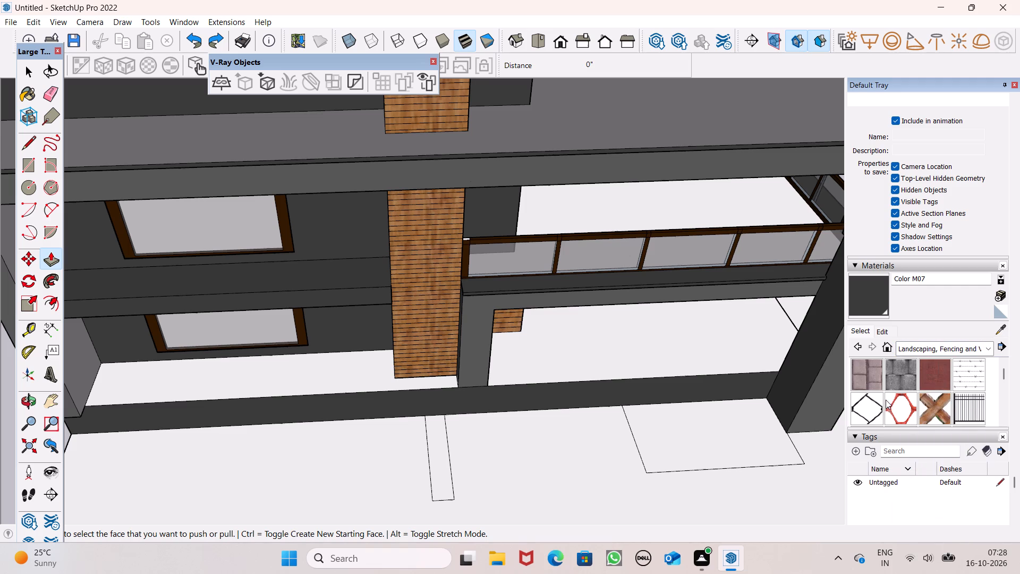
left_click(895, 386)
left_click(668, 434)
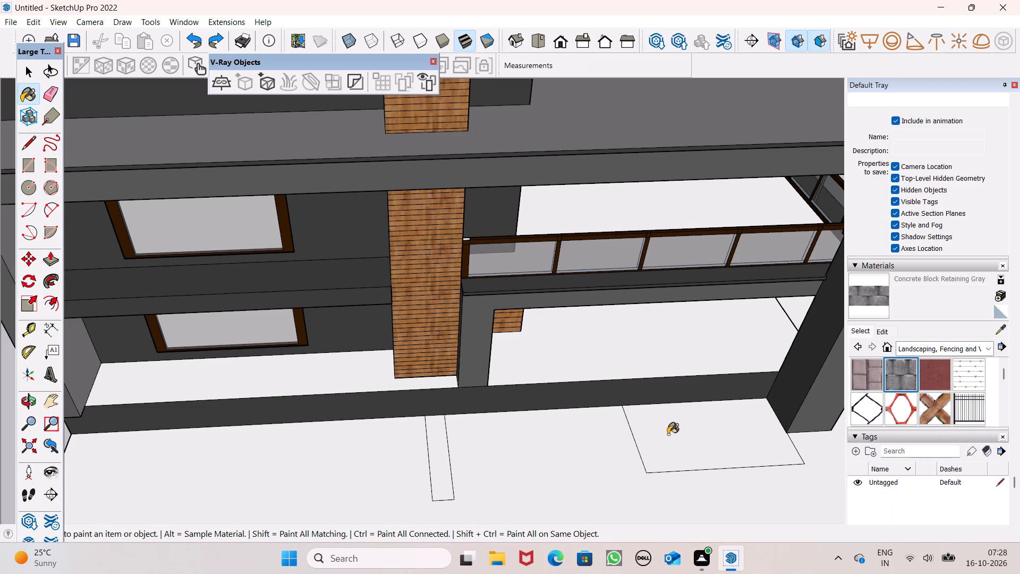
left_click(429, 449)
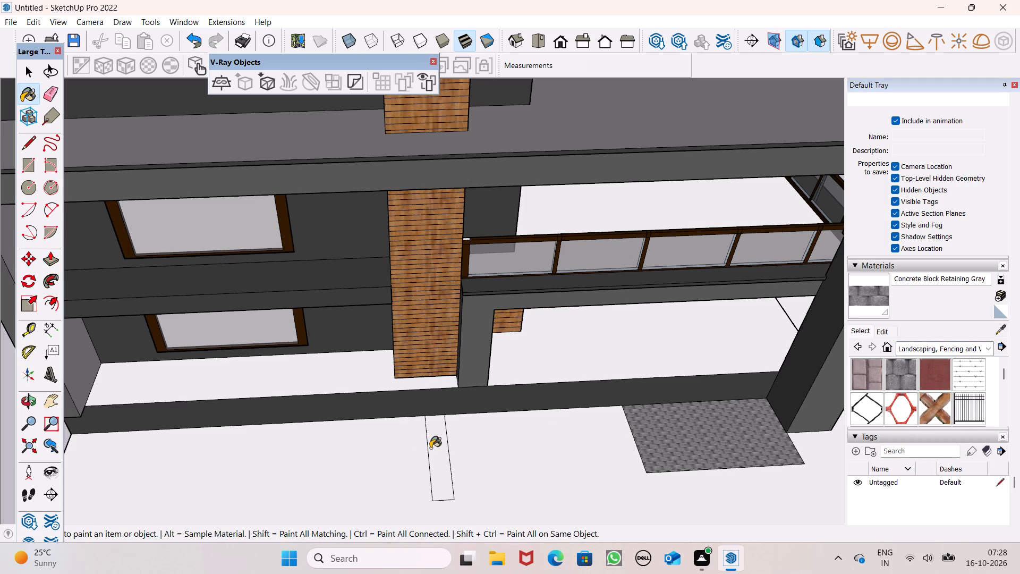
Extrude the narrow and wide concrete-block rectangles up 2' each.
left_click(50, 261)
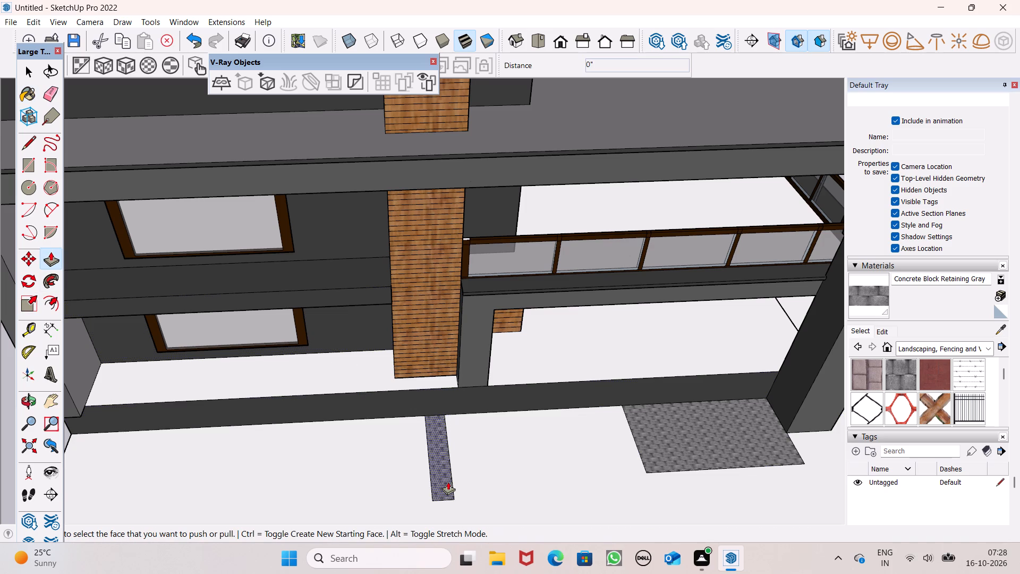
left_click_drag(448, 482, 449, 463)
key("2")
key("apostrophe")
key("Return")
left_click_drag(673, 448, 675, 430)
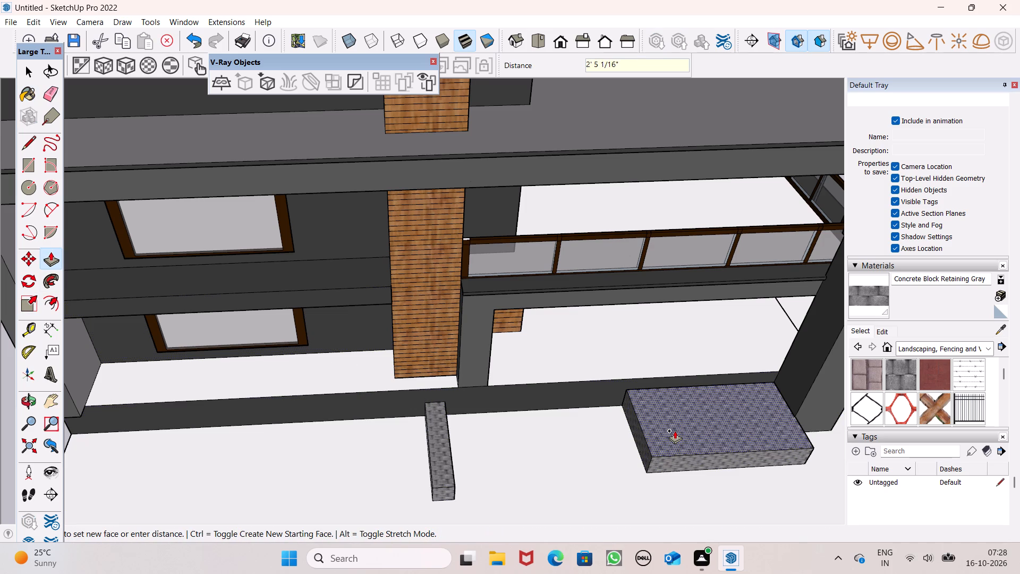
left_click_drag(675, 430, 675, 430)
key("2")
key("apostrophe")
key("Return")
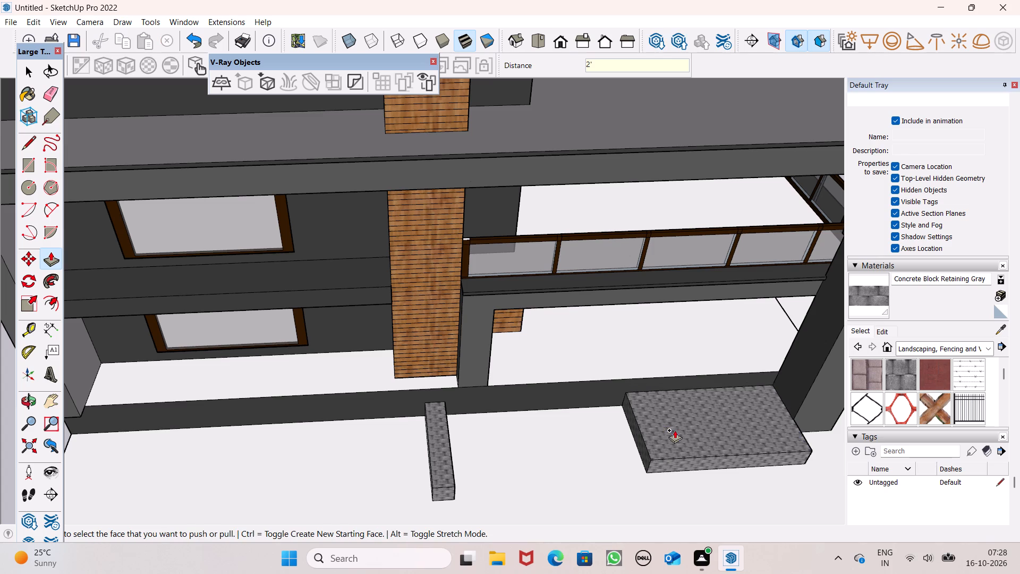
Raise the top faces of the narrow and wide concrete-block volumes by another 2', up to the plinth's top.
scroll(589, 449, "down", 2)
middle_click_drag(598, 469, 505, 301)
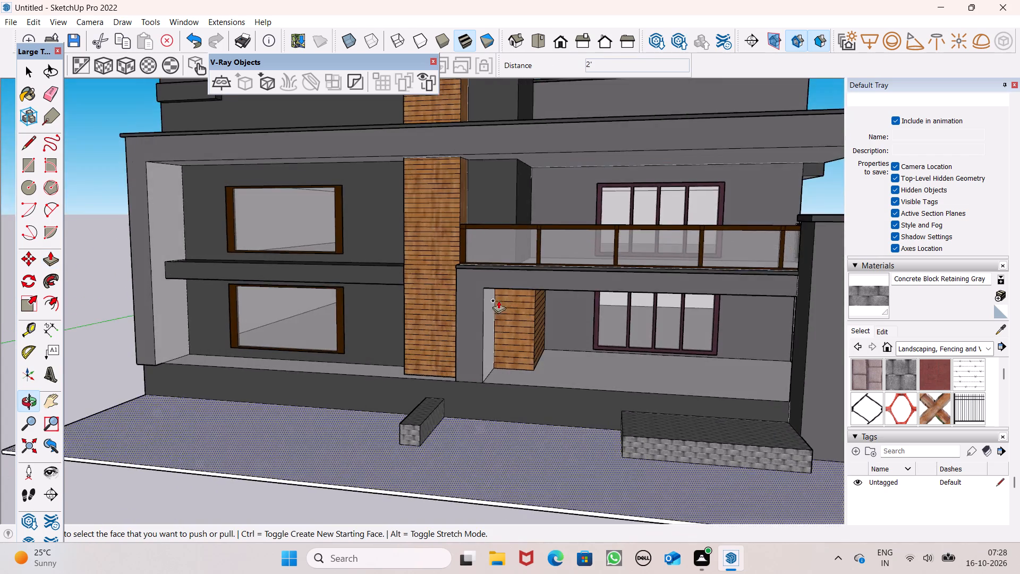
scroll(472, 357, "up", 6)
left_click_drag(401, 436, 404, 423, "ctrl")
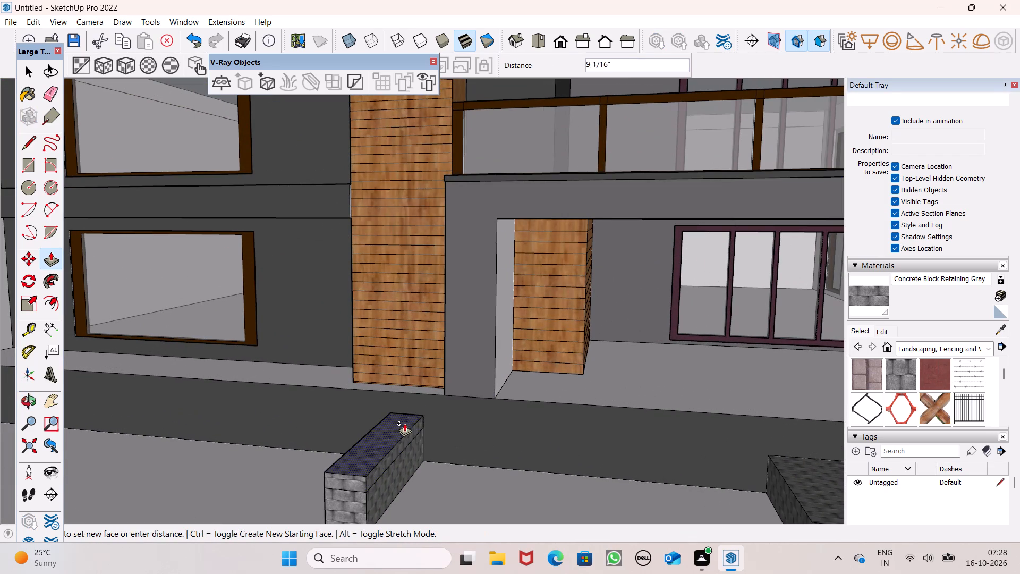
left_click_drag(404, 423, 445, 394, "ctrl")
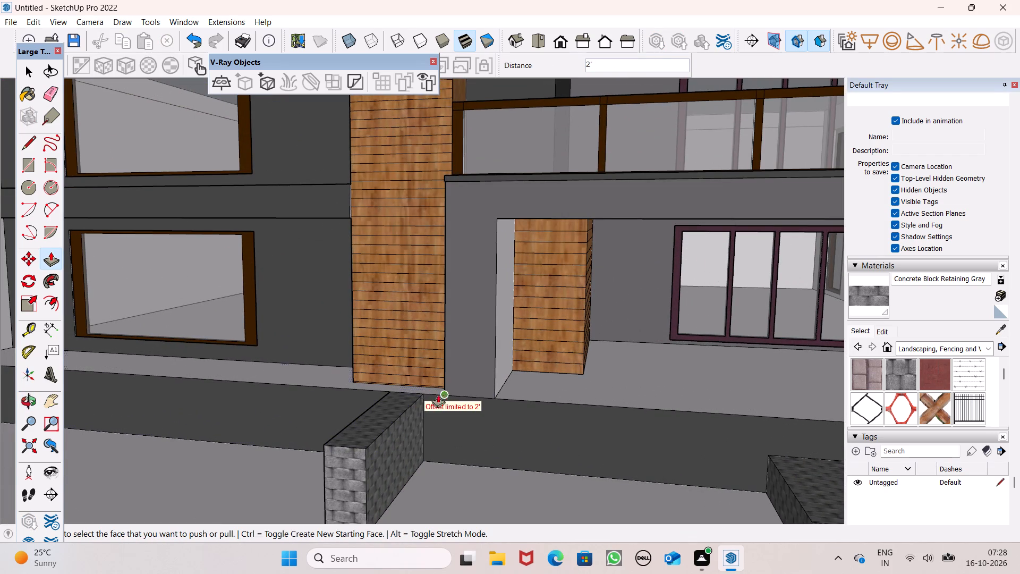
scroll(226, 391, "down", 5)
left_click_drag(562, 450, 551, 421)
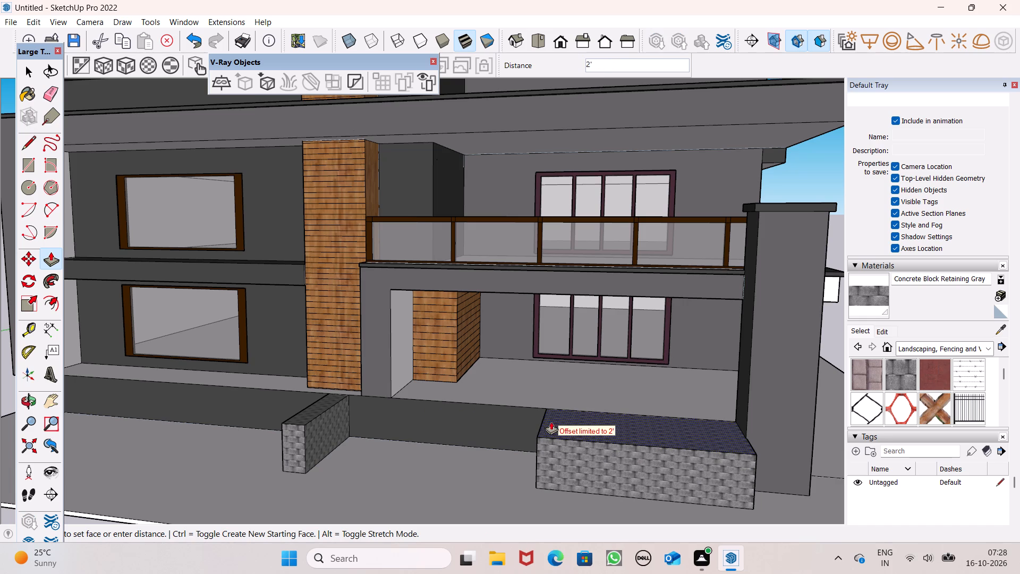
left_click_drag(551, 421, 536, 411)
key("space")
scroll(393, 382, "down", 5)
scroll(450, 368, "down", 3)
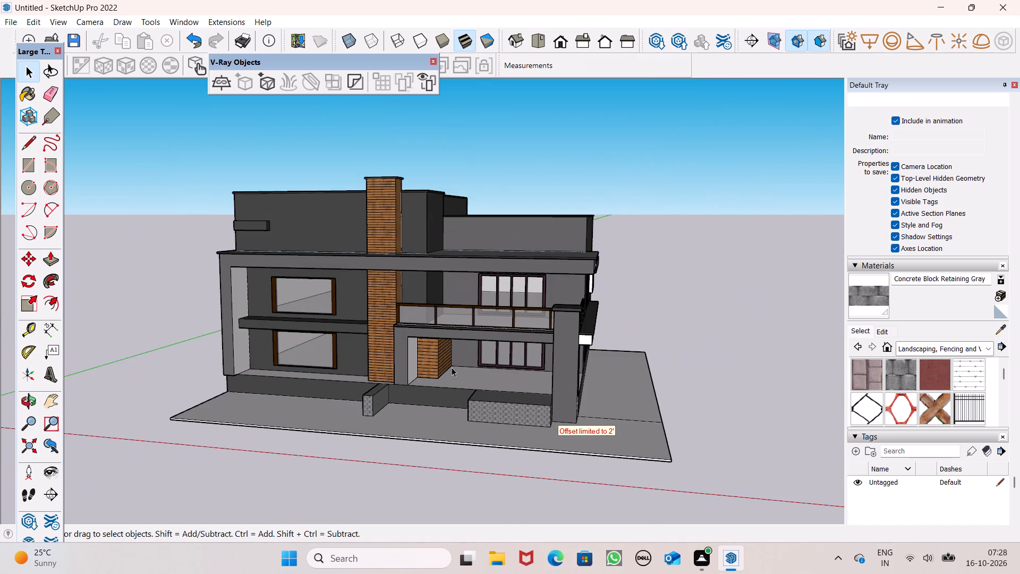
Examine the front and side elevations for exterior faces that are still unpainted.
middle_click_drag(481, 335, 518, 356)
scroll(489, 316, "up", 1)
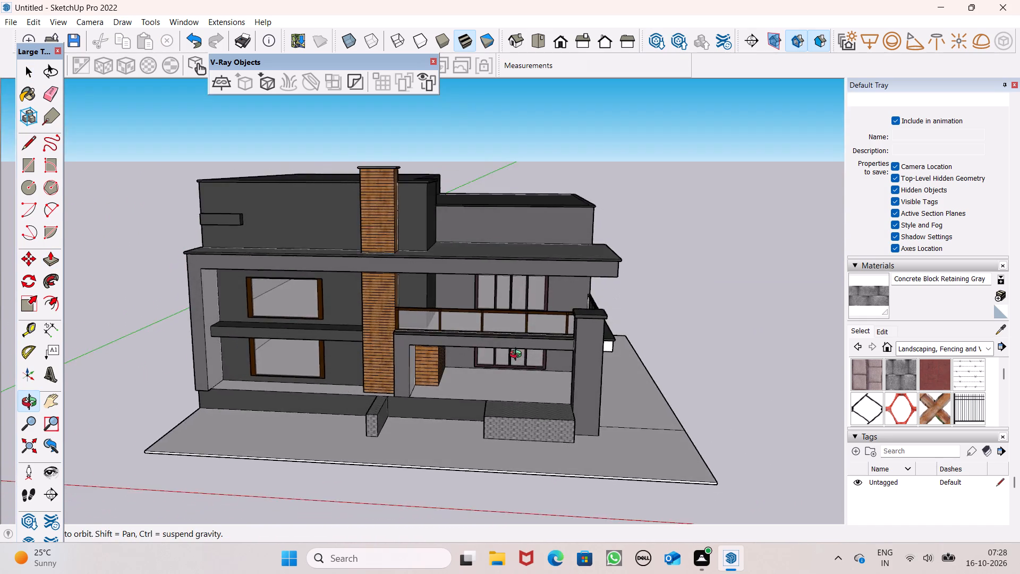
middle_click_drag(518, 356, 367, 316)
middle_click_drag(367, 316, 358, 302)
middle_click_drag(353, 297, 216, 277)
middle_click_drag(178, 285, 96, 302)
middle_click_drag(37, 310, 25, 314)
middle_click_drag(25, 314, 27, 320)
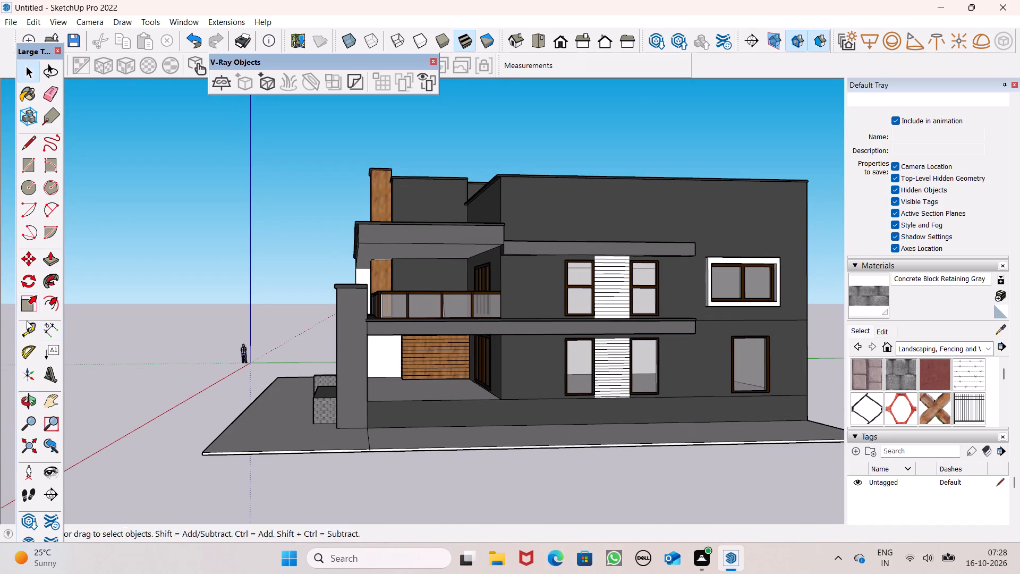
middle_click_drag(27, 320, 485, 355)
middle_click_drag(356, 396, 662, 388)
scroll(497, 335, "up", 7)
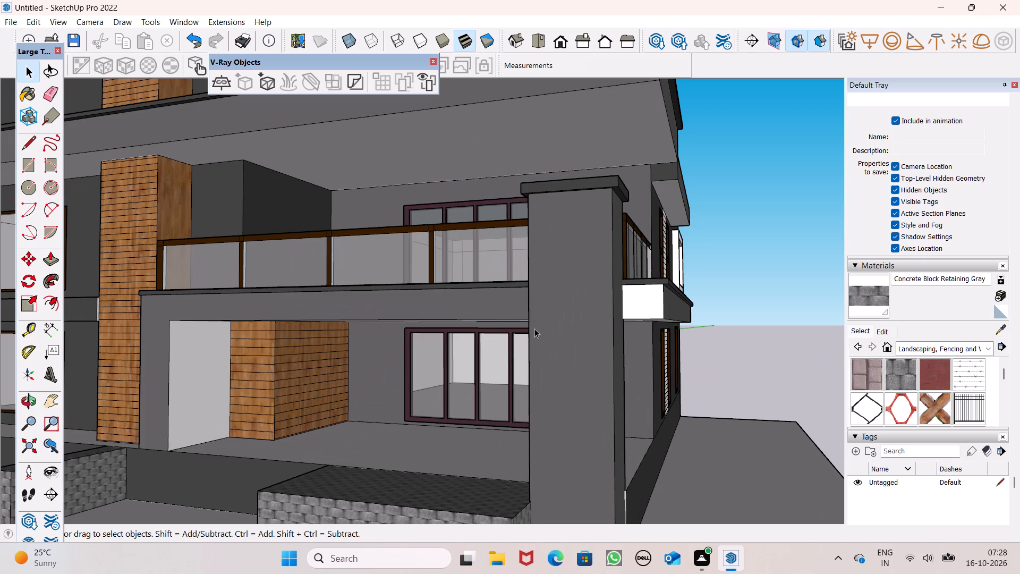
scroll(569, 336, "down", 4)
middle_click_drag(568, 376, 402, 417)
scroll(407, 392, "down", 3)
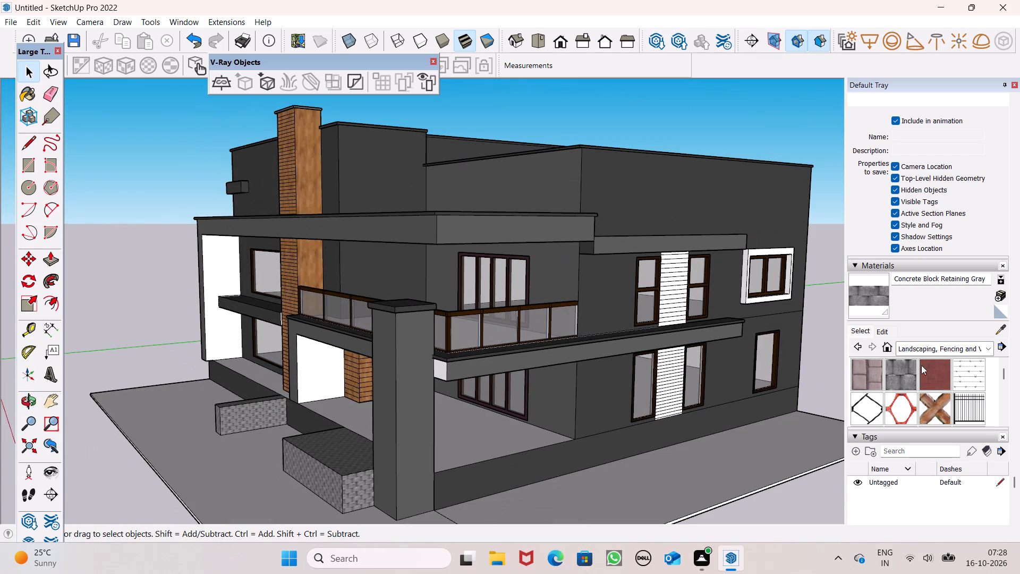
Paint the white end face of the first-floor balcony slab, beside the corner column, with Color M06 from the Colors materials.
left_click(913, 352)
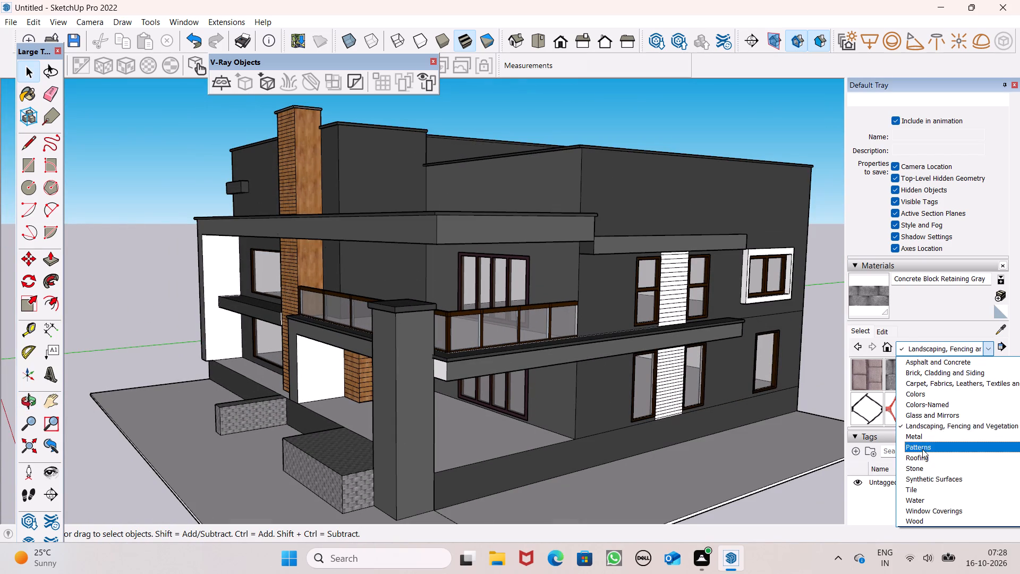
left_click(917, 396)
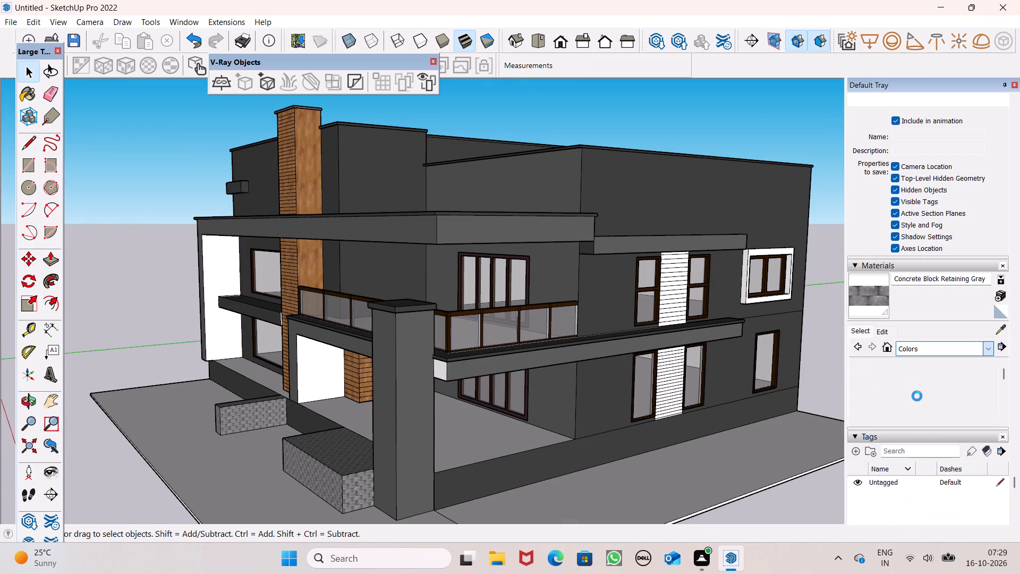
scroll(919, 404, "down", 13)
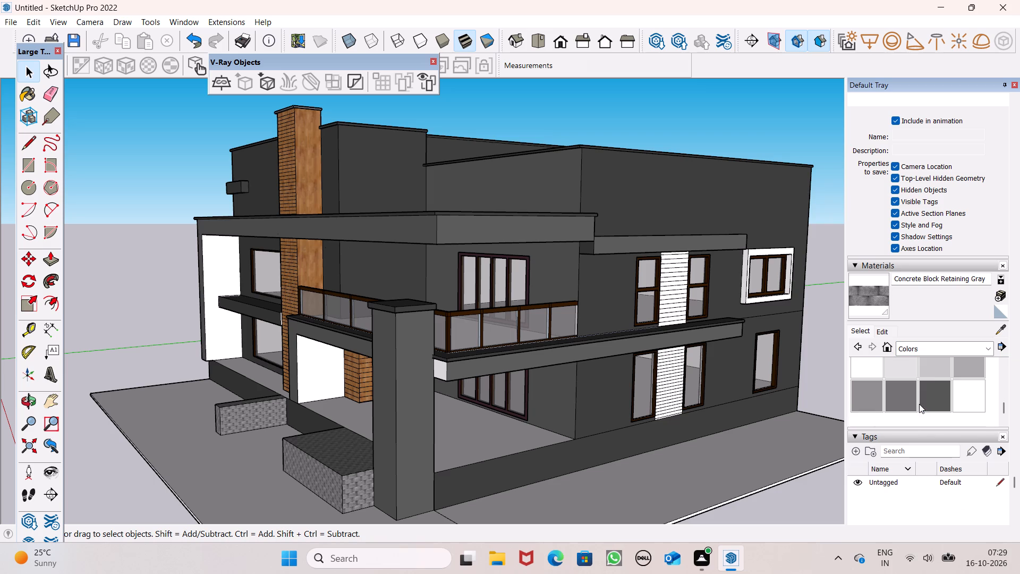
left_click(931, 398)
scroll(762, 378, "up", 6)
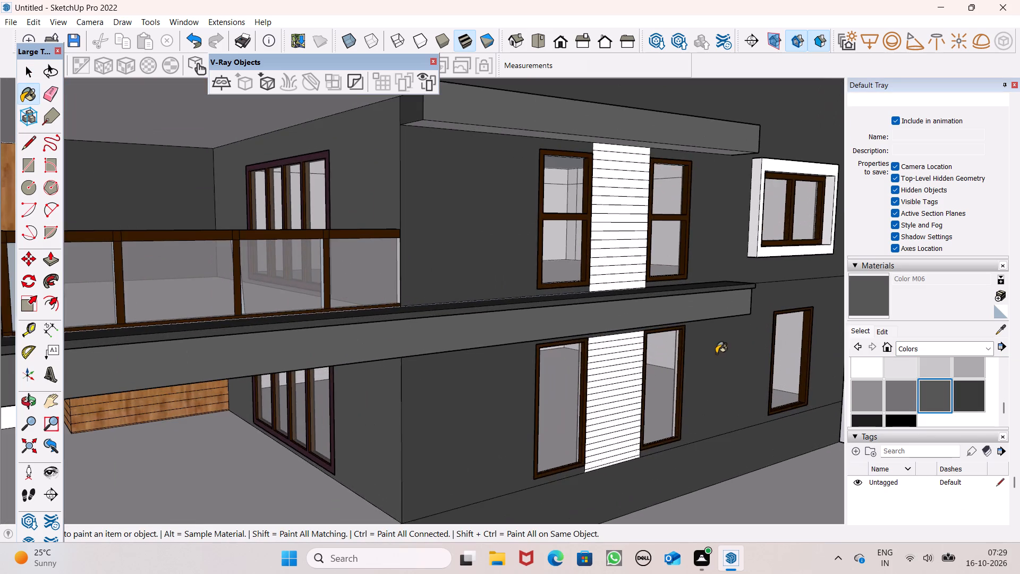
middle_click_drag(427, 379, 789, 330)
scroll(779, 309, "down", 4)
scroll(411, 327, "down", 6)
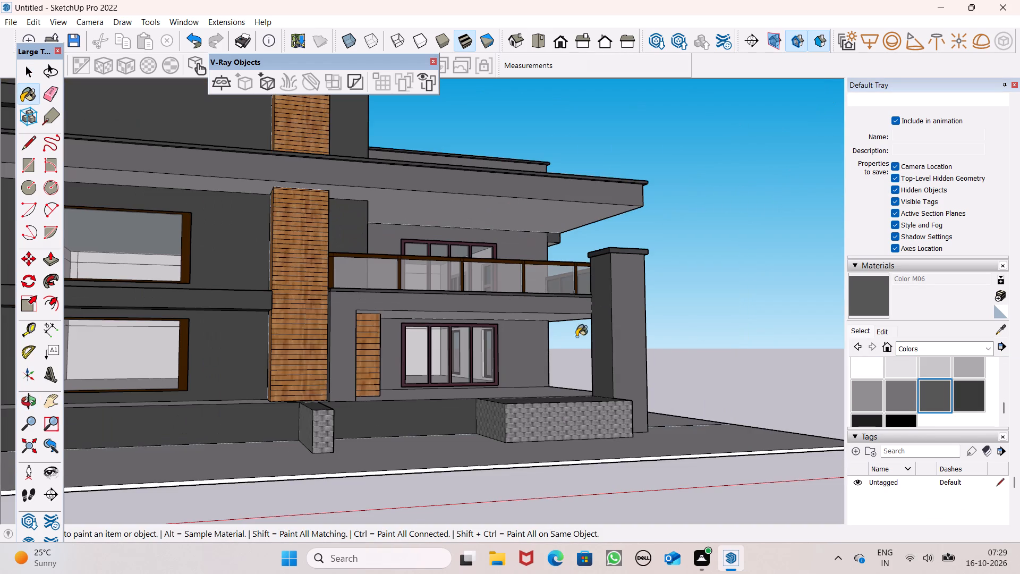
middle_click_drag(566, 349, 266, 418)
scroll(341, 396, "up", 5)
left_click(528, 348)
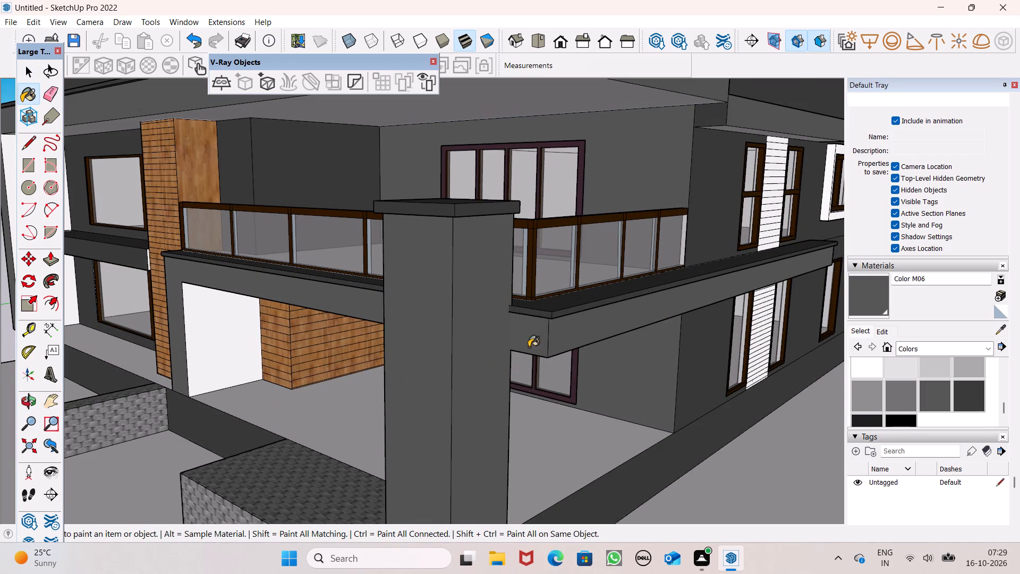
Paint the front, top, far outer side and inner sill faces of the upper side window's projecting surround with Color M06.
scroll(530, 331, "down", 6)
middle_click_drag(639, 382, 459, 377)
scroll(386, 358, "down", 6)
scroll(626, 361, "up", 4)
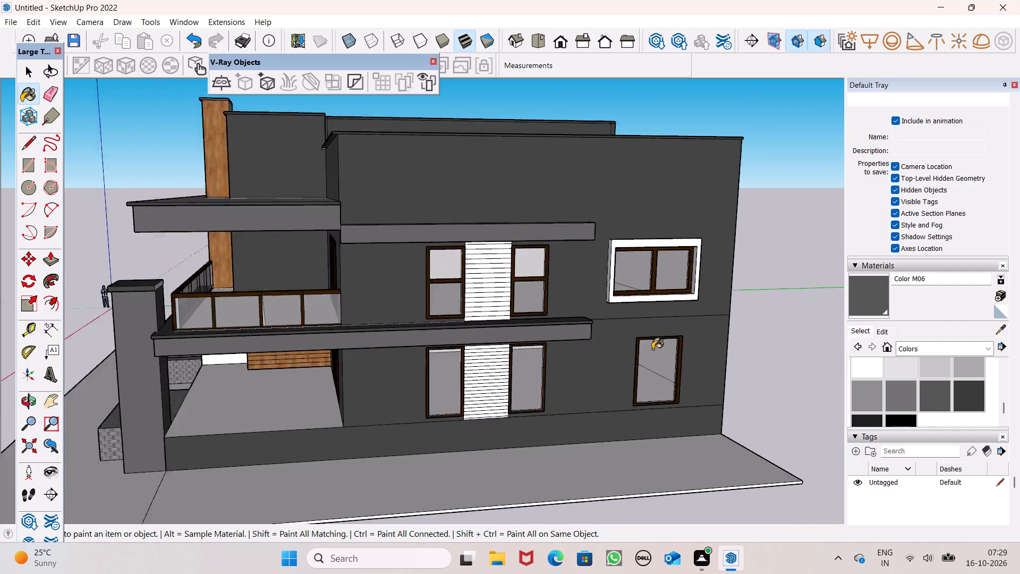
scroll(652, 349, "up", 2)
scroll(669, 253, "up", 6)
left_click(627, 201)
middle_click_drag(602, 339, 599, 347)
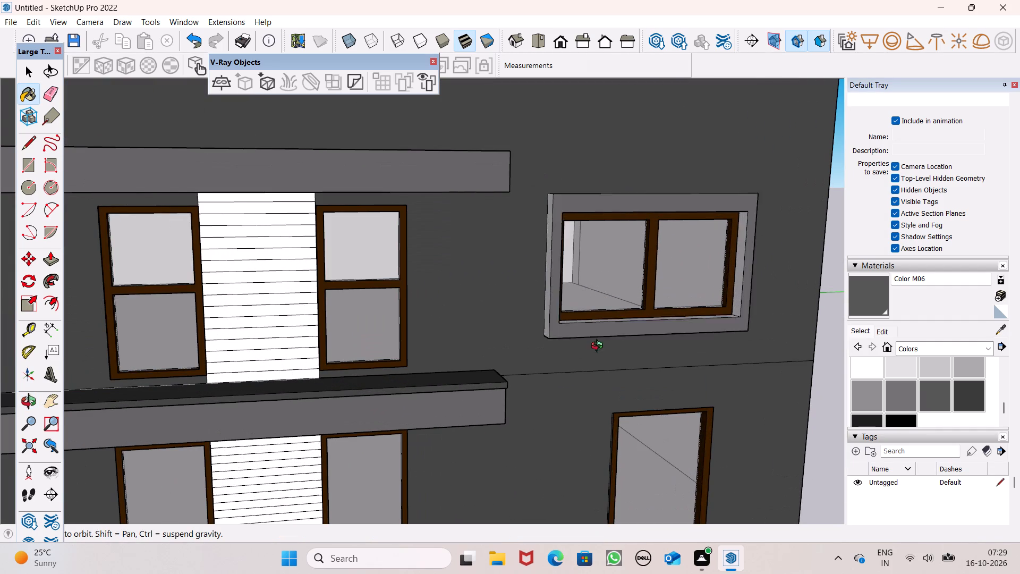
middle_click_drag(599, 347, 213, 450)
left_click(371, 376)
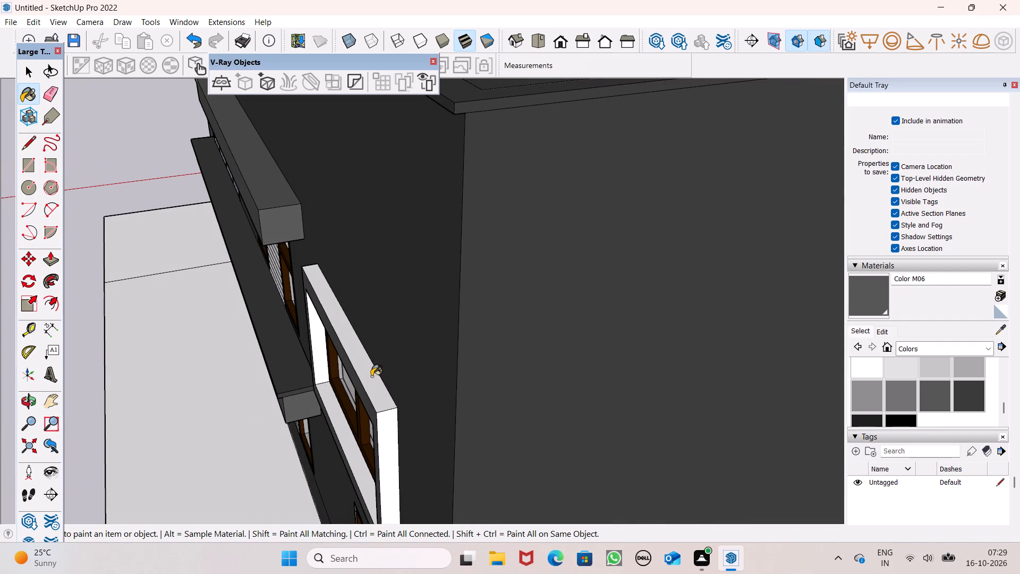
left_click(392, 420)
middle_click_drag(382, 438, 405, 364)
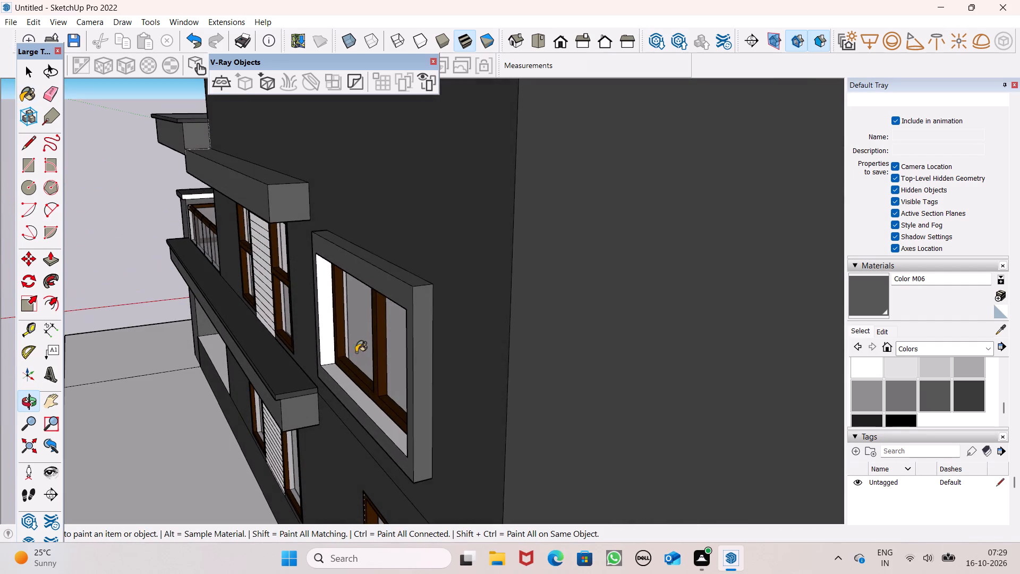
left_click_drag(325, 348, 332, 366)
left_click(335, 373)
left_click(330, 348)
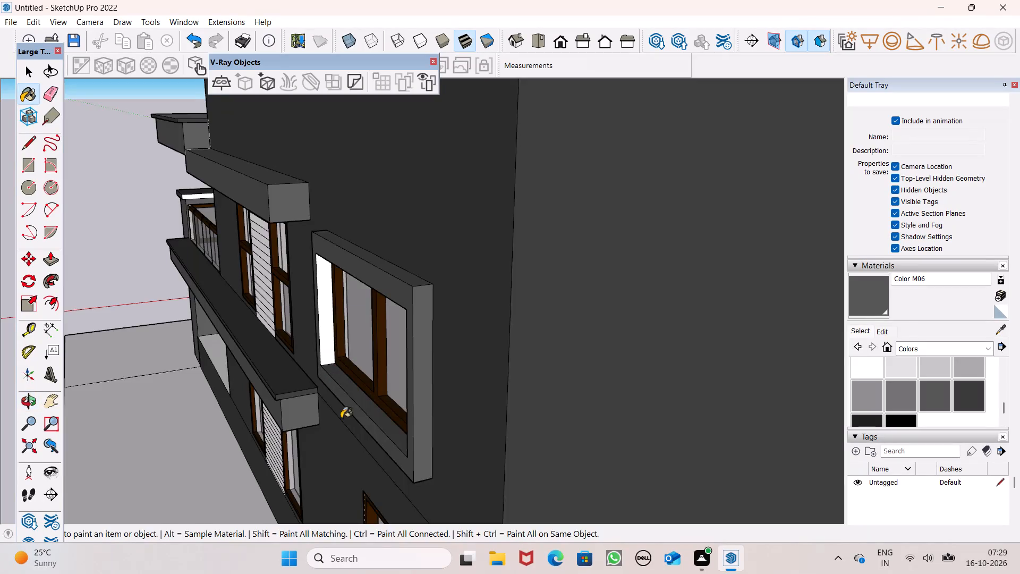
Paint the remaining inner jamb, near outer side, inner top and underside faces of the window surround with Color M06.
middle_click_drag(350, 433, 735, 409)
scroll(732, 417, "up", 1)
scroll(742, 306, "up", 3)
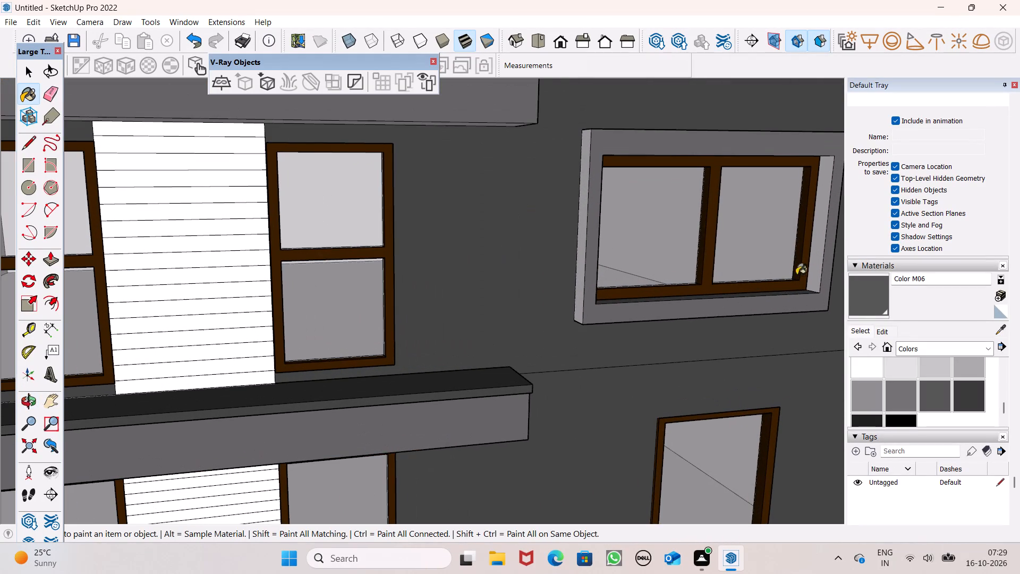
left_click(814, 266)
scroll(694, 326, "down", 6)
middle_click_drag(549, 398, 716, 401)
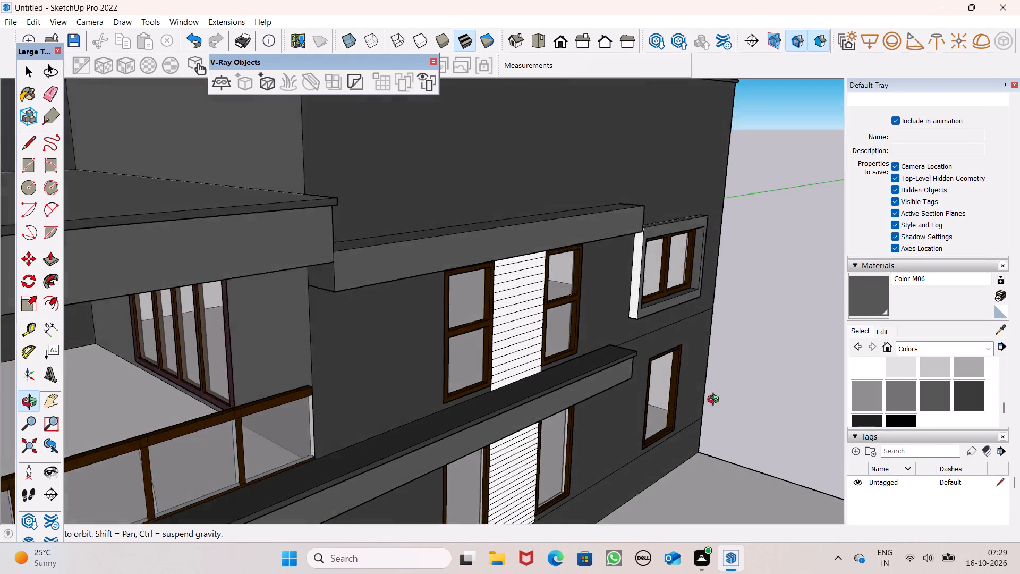
middle_click_drag(716, 401, 723, 385)
scroll(619, 258, "up", 5)
left_click(642, 258)
scroll(596, 428, "down", 6)
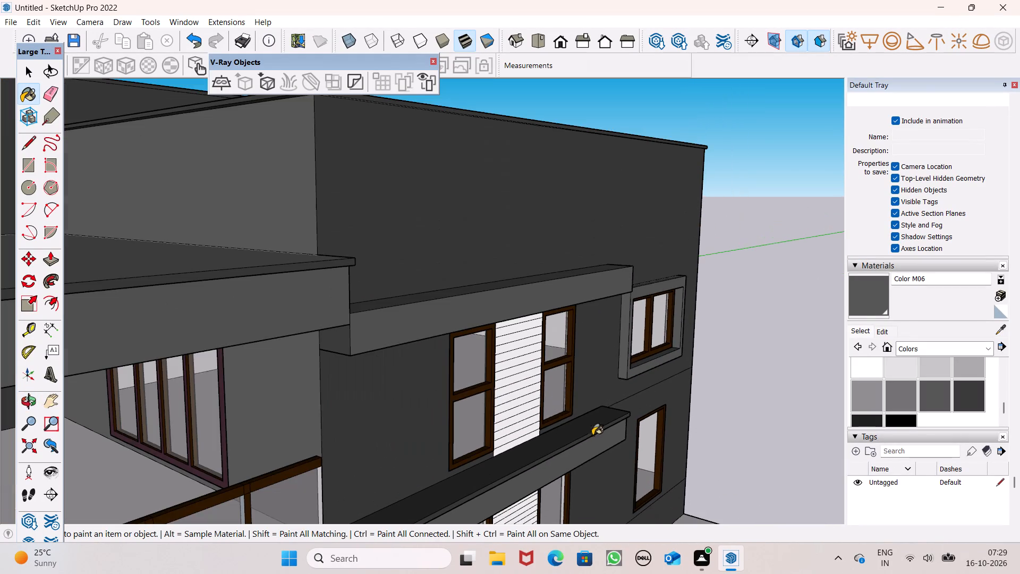
scroll(755, 265, "down", 3)
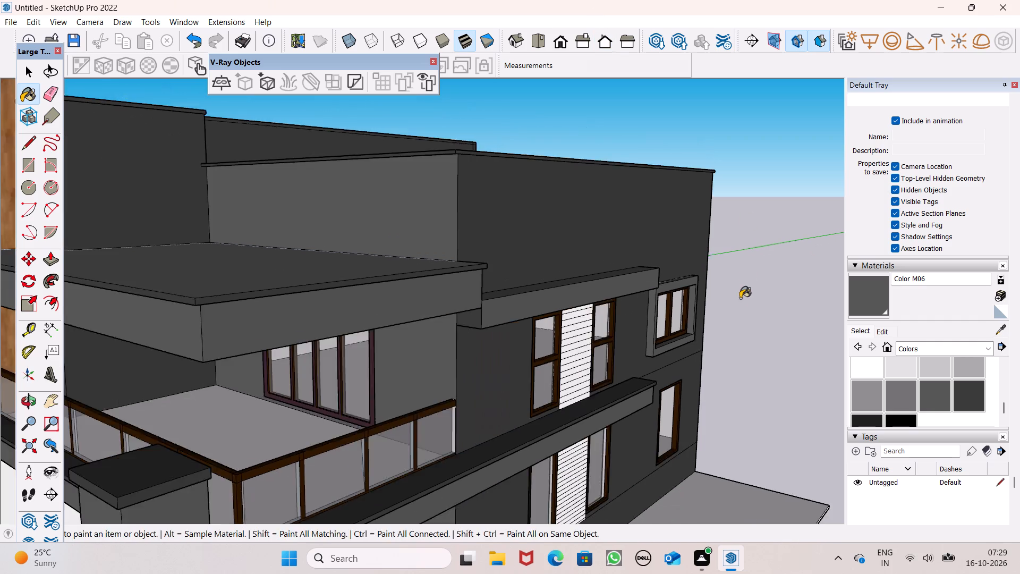
scroll(740, 298, "up", 1)
middle_click_drag(740, 298, 611, 65)
scroll(811, 384, "up", 6)
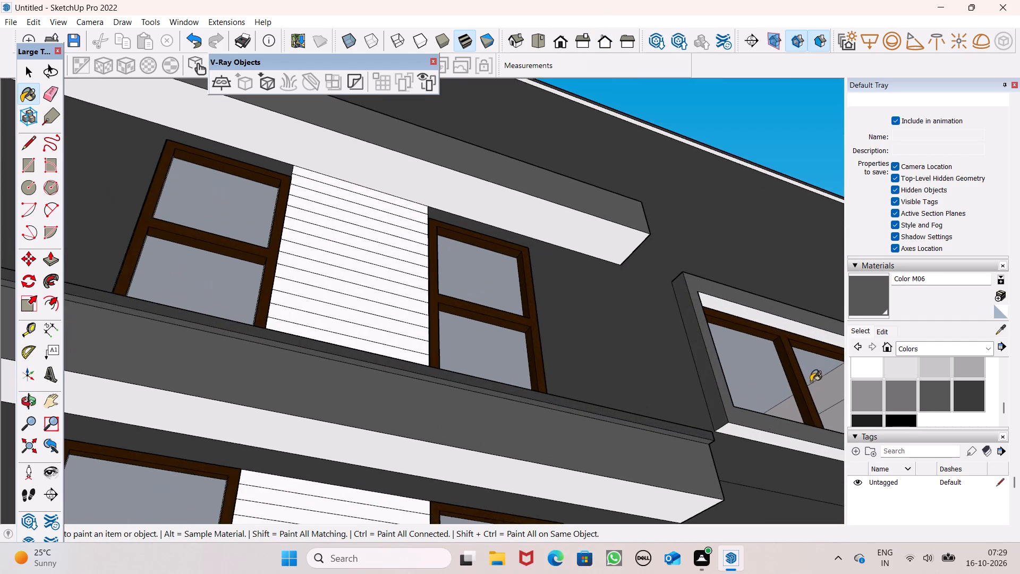
scroll(772, 341, "up", 3)
left_click(764, 313)
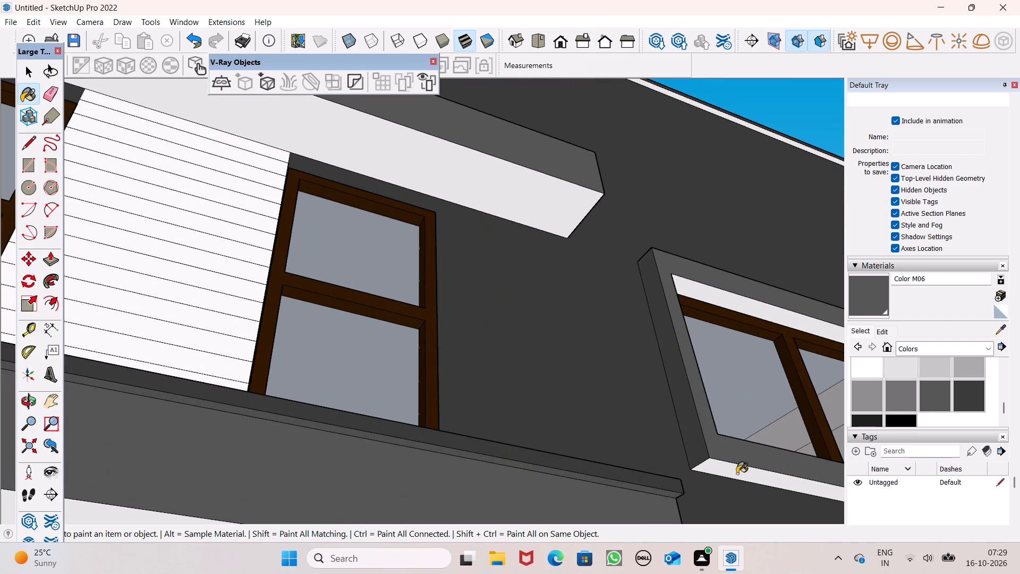
left_click(737, 473)
Paint the upper planks of the slatted panel between the upper-floor side windows with Wood Floor from the Wood materials.
scroll(739, 396, "down", 19)
middle_click_drag(735, 415, 724, 529)
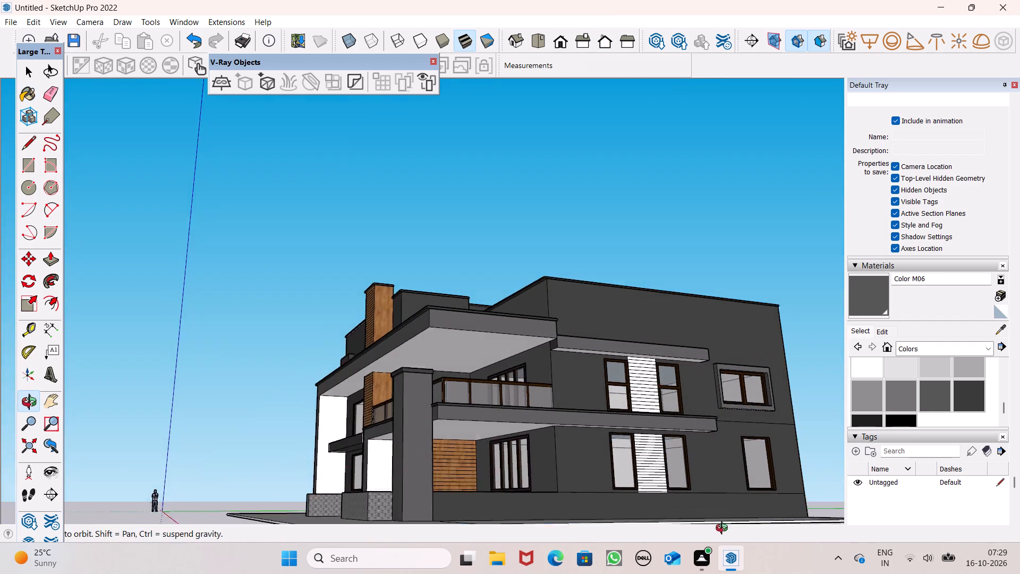
middle_click_drag(724, 529, 730, 525)
left_click(931, 342)
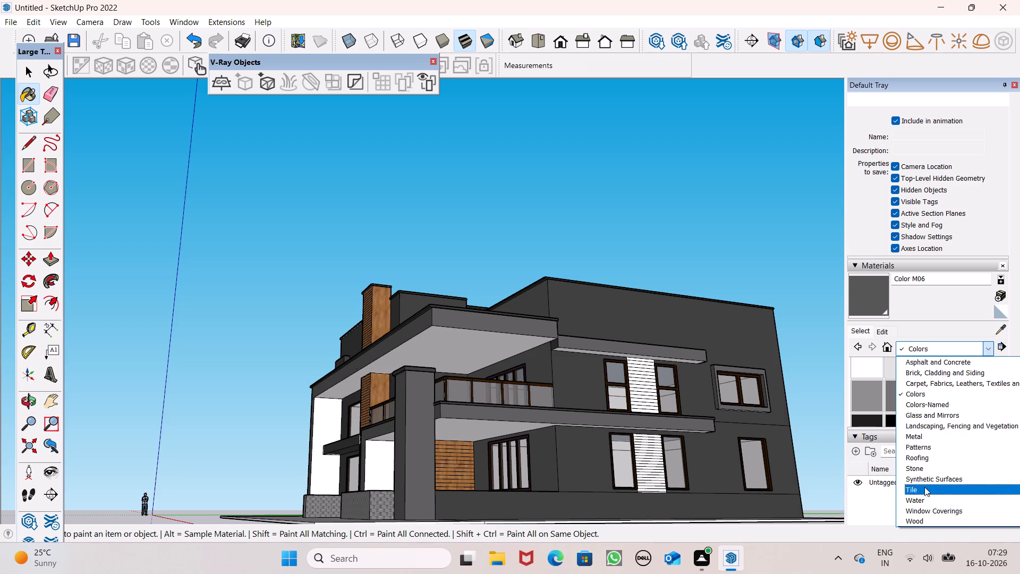
left_click(921, 522)
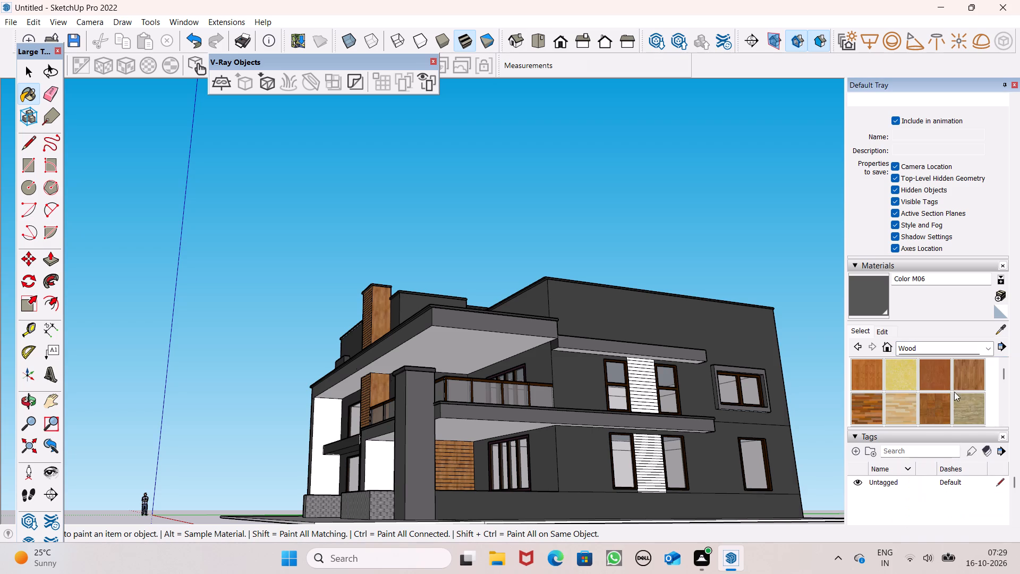
left_click(966, 367)
scroll(673, 409, "up", 3)
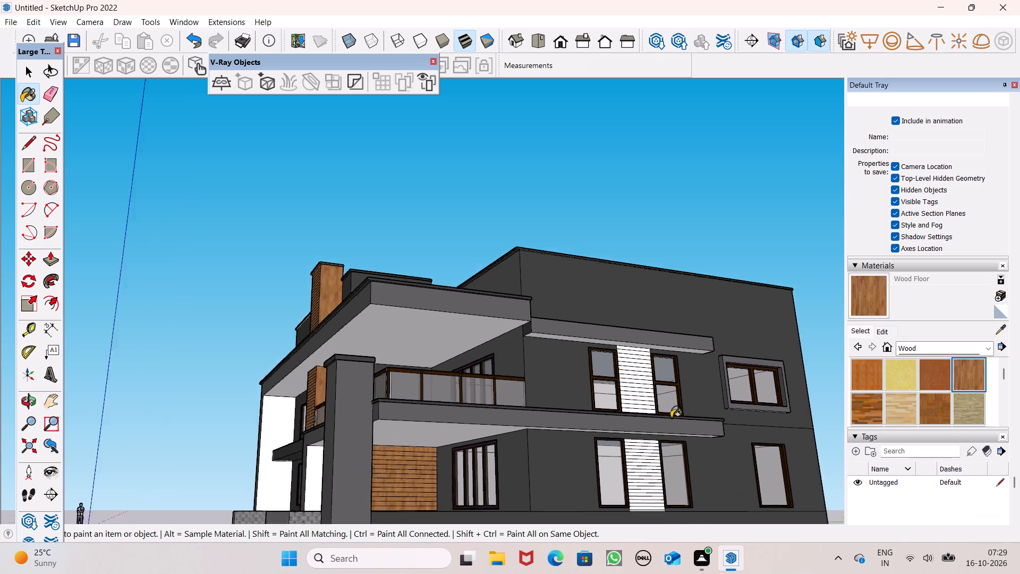
scroll(671, 418, "up", 3)
middle_click_drag(651, 433, 605, 475)
scroll(598, 458, "up", 6)
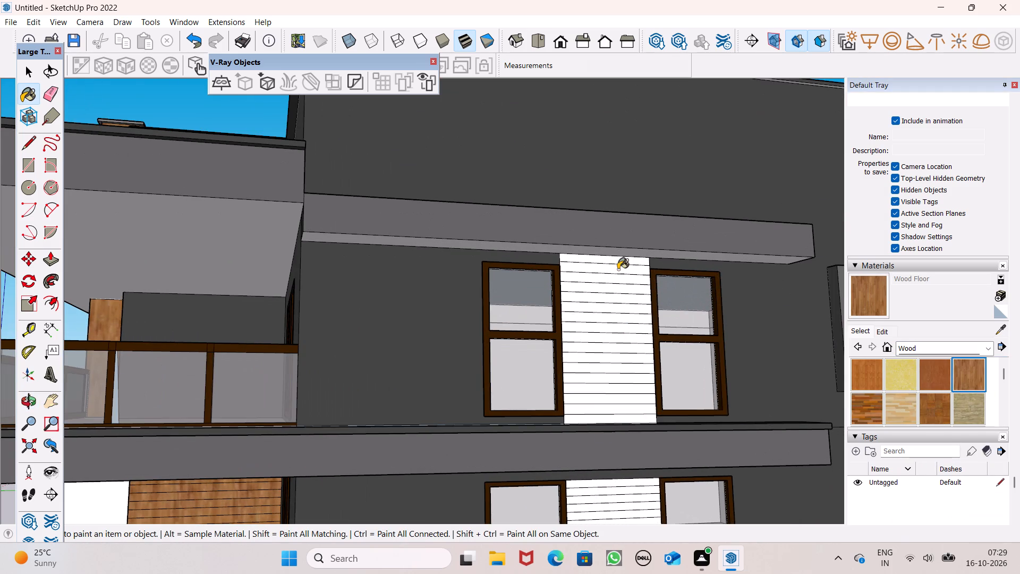
left_click(615, 242)
left_click(614, 254)
left_click(614, 255)
left_click(614, 260)
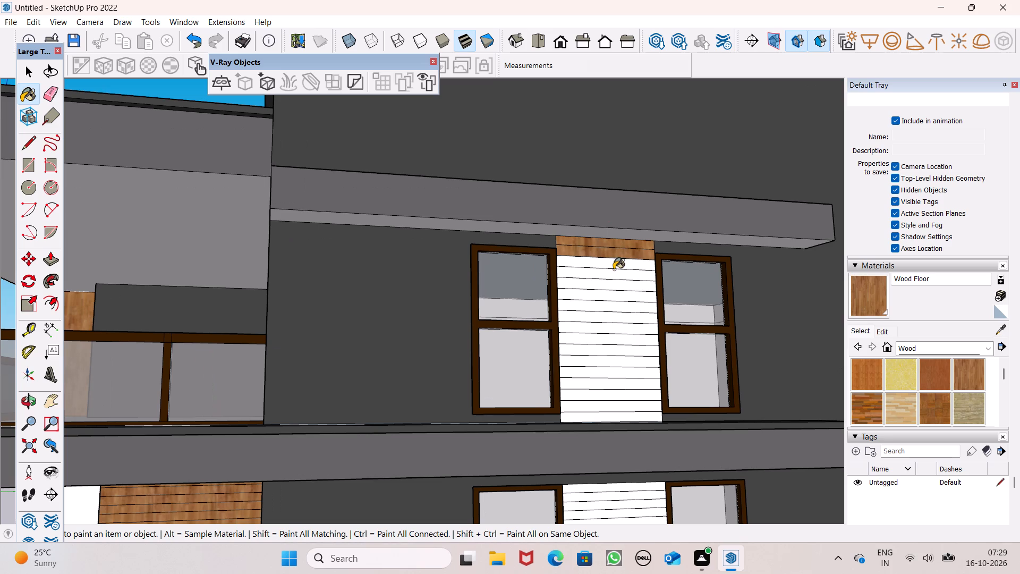
left_click_drag(614, 269, 614, 274)
left_click(614, 274)
left_click(615, 286)
left_click(616, 291)
double_click(616, 295)
left_click(616, 306)
left_click(616, 310)
Paint the remaining planks of the upper-floor slatted panel with Wood Floor, down to the ledge.
left_click_drag(616, 328, 618, 355)
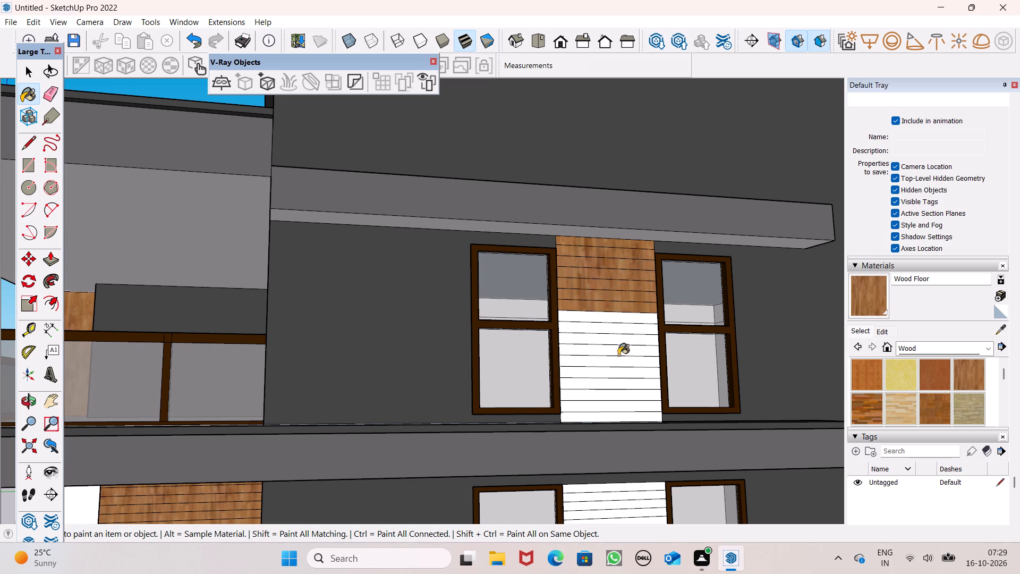
left_click_drag(618, 355, 615, 361)
double_click(607, 343)
triple_click(610, 336)
double_click(611, 325)
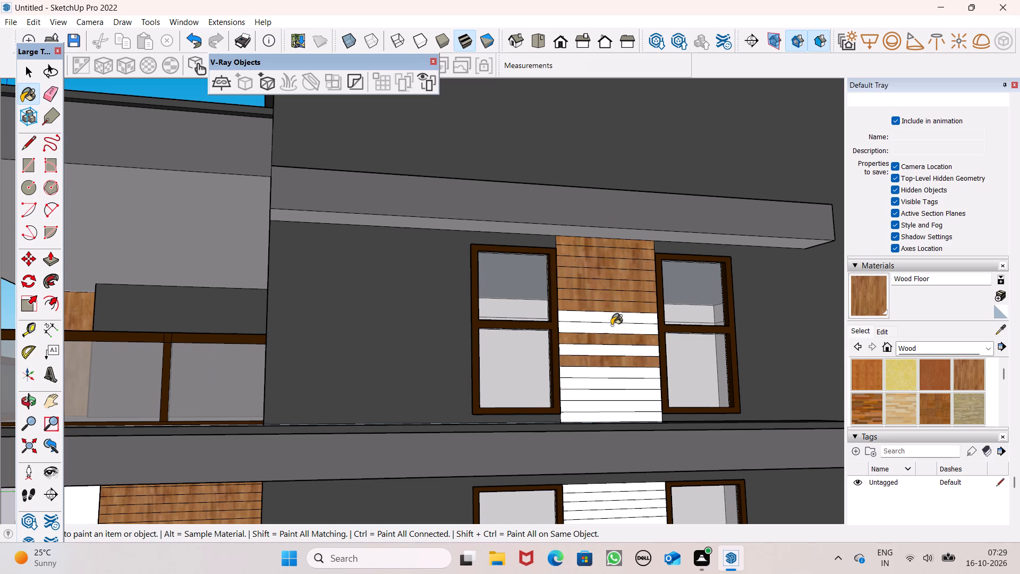
left_click(619, 319)
left_click_drag(603, 351, 603, 374)
left_click(600, 372)
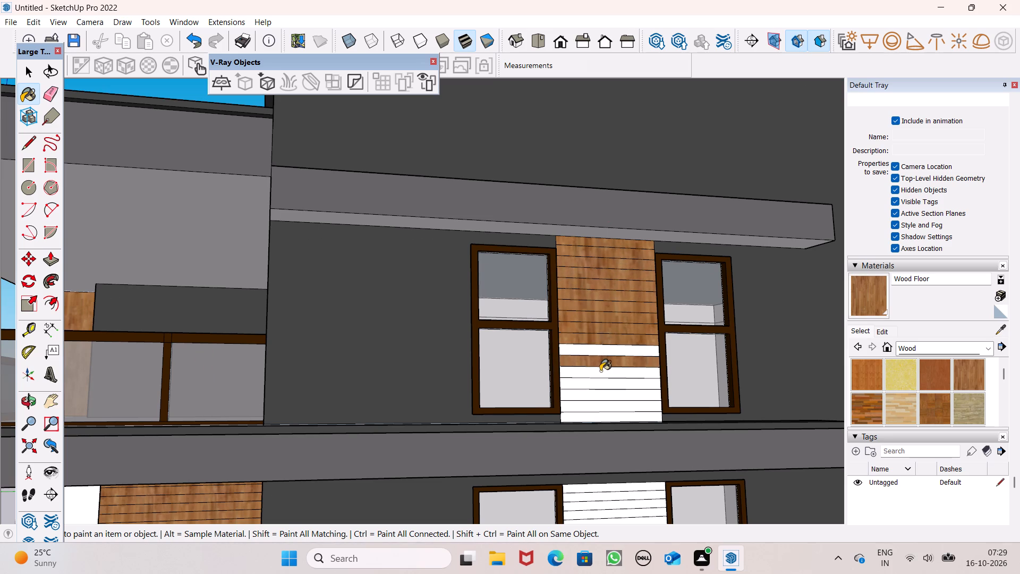
left_click_drag(601, 373, 603, 381)
left_click(602, 382)
left_click_drag(602, 382, 607, 392)
double_click(607, 392)
left_click_drag(607, 398, 608, 406)
left_click(608, 406)
left_click(608, 412)
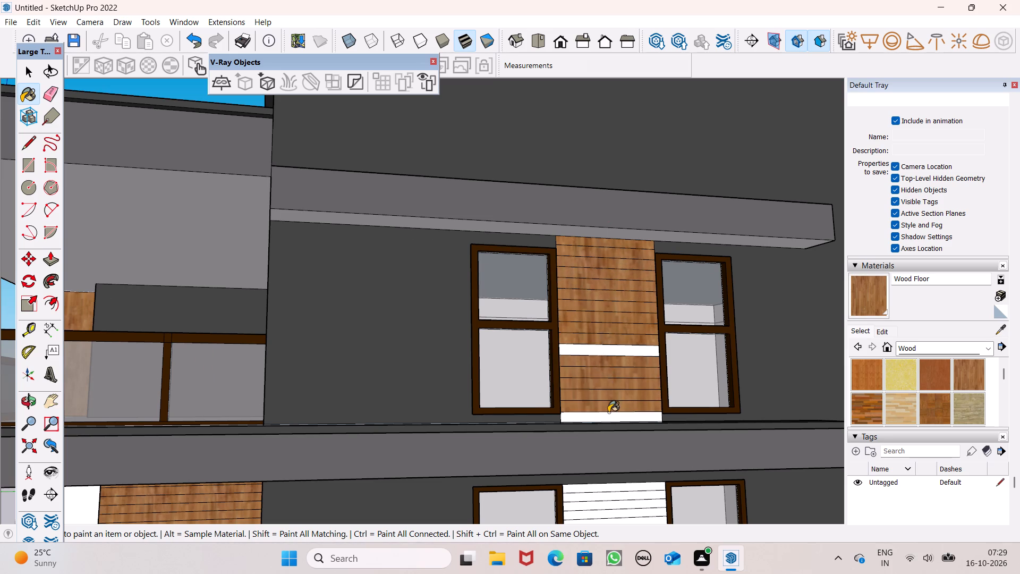
left_click(626, 351)
Paint the upper planks of the slatted panel between the ground-floor side windows with Wood Floor.
scroll(616, 267, "down", 4)
middle_click_drag(616, 339, 625, 387)
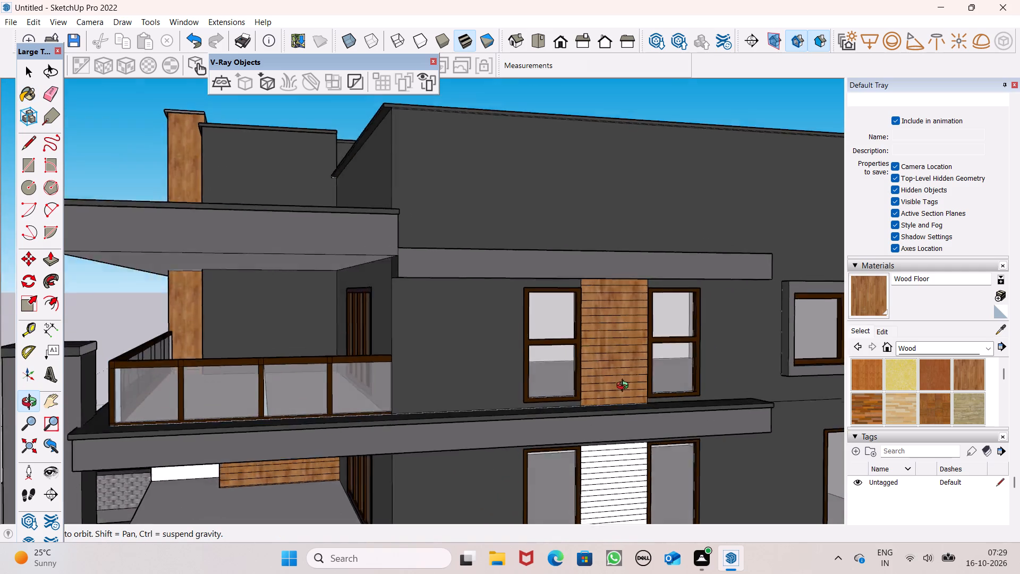
middle_click_drag(625, 387, 599, 283)
scroll(599, 282, "down", 6)
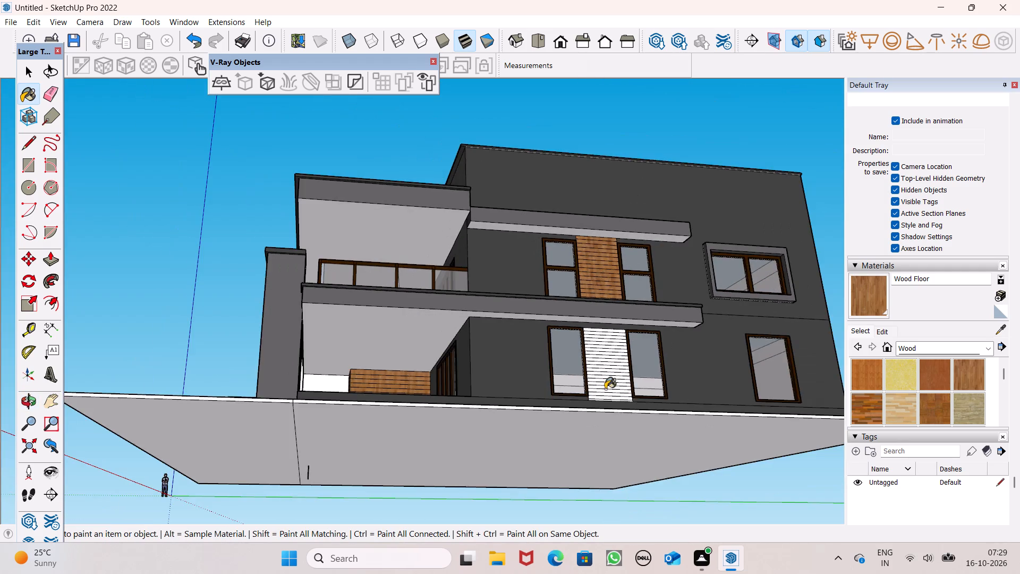
scroll(605, 391, "up", 6)
scroll(610, 322, "up", 8)
left_click(602, 234)
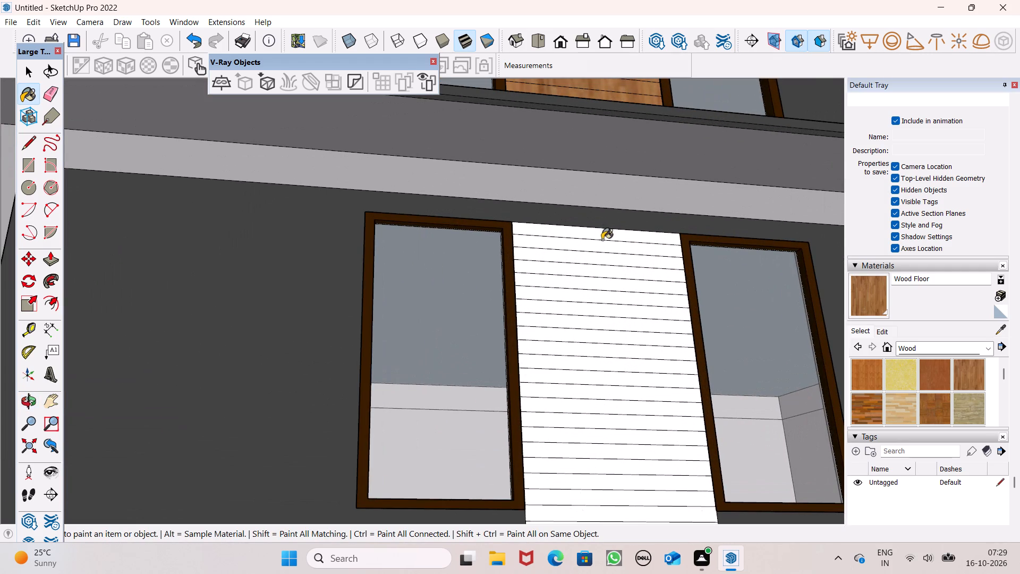
left_click(601, 242)
left_click(601, 253)
left_click(601, 260)
left_click(601, 264)
left_click(601, 268)
left_click(599, 281)
left_click_drag(599, 288, 599, 296)
left_click(597, 301)
left_click_drag(595, 312, 594, 323)
left_click(593, 325)
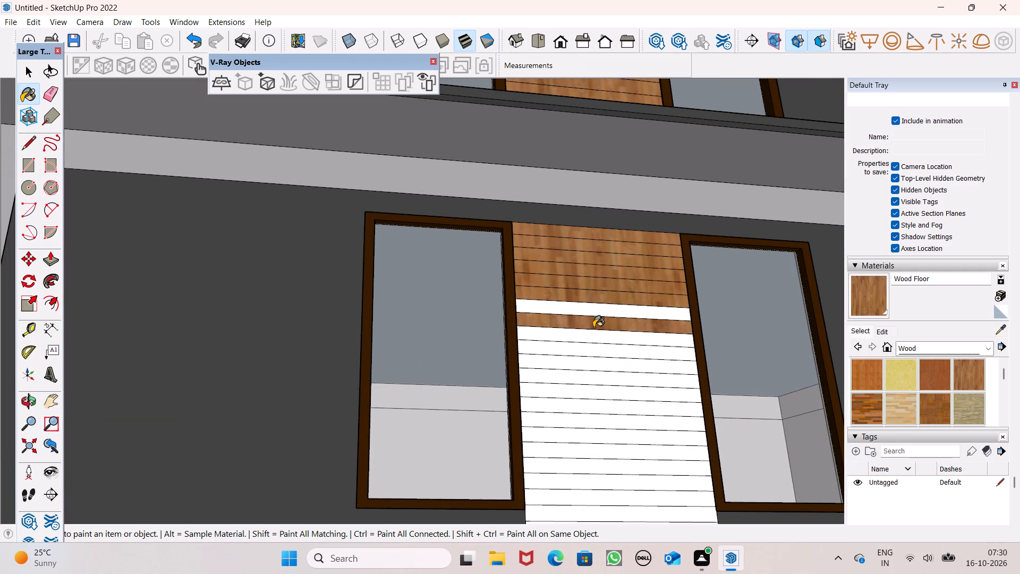
Paint the middle planks of the ground-floor slatted panel with Wood Floor, including the skipped planks higher up.
left_click_drag(593, 328, 593, 336)
left_click_drag(591, 353, 591, 360)
left_click_drag(590, 363, 589, 372)
left_click_drag(589, 378, 589, 392)
left_click_drag(589, 393, 589, 403)
left_click(589, 403)
left_click_drag(596, 420, 598, 427)
left_click_drag(598, 428, 598, 438)
left_click_drag(599, 438, 602, 445)
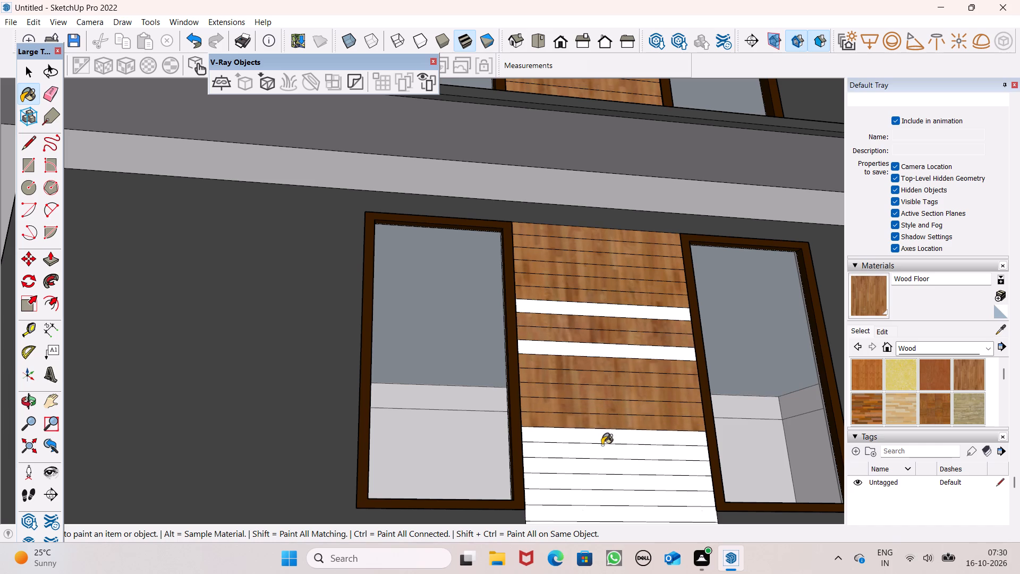
left_click_drag(602, 445, 601, 445)
left_click_drag(601, 446, 602, 454)
left_click(603, 455)
triple_click(603, 457)
left_click(603, 457)
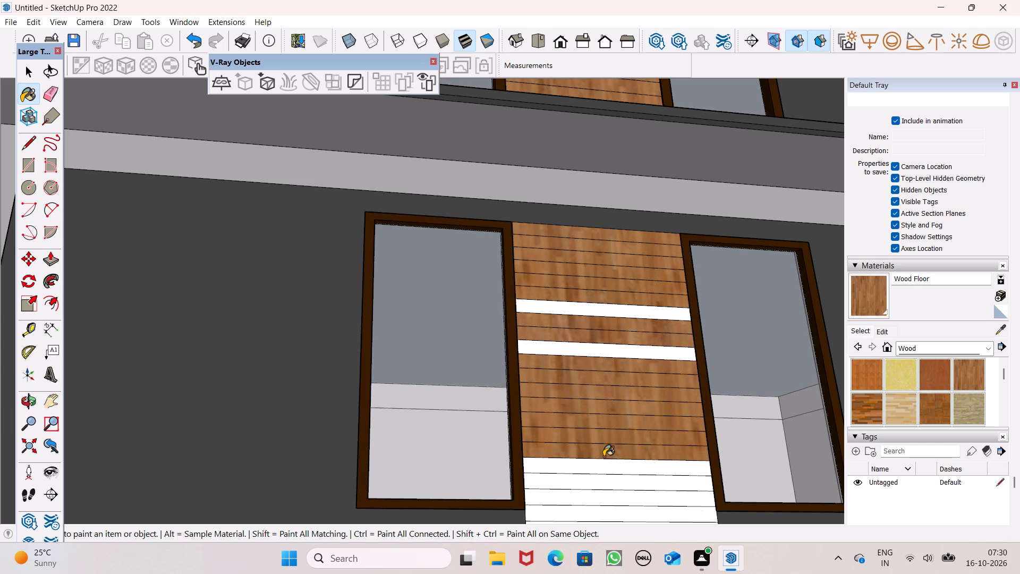
left_click(627, 356)
left_click(640, 319)
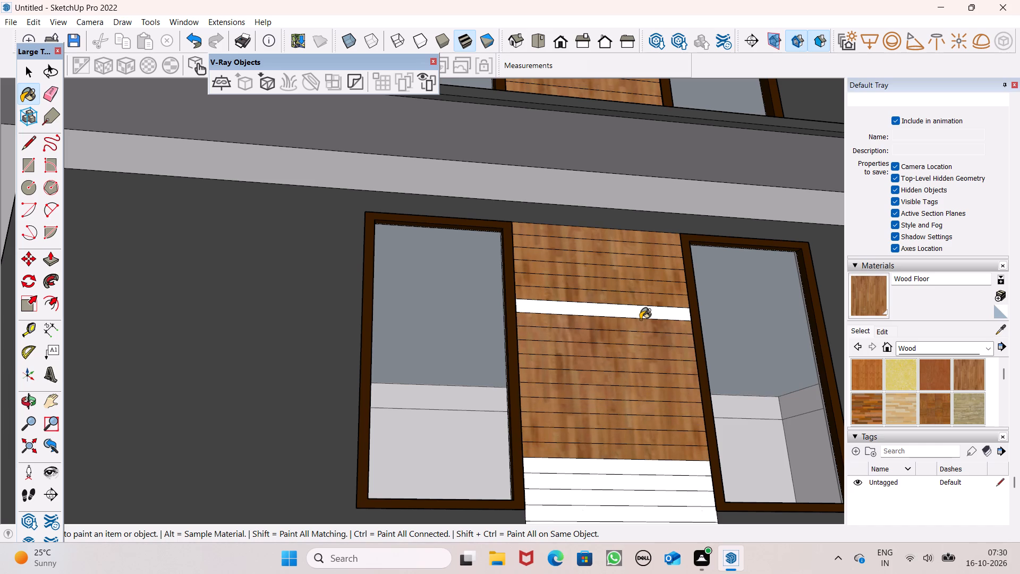
left_click(637, 310)
Paint the remaining bottom planks of the ground-floor slatted panel with Wood Floor, down to the plinth.
scroll(627, 306, "down", 5)
middle_click(604, 411)
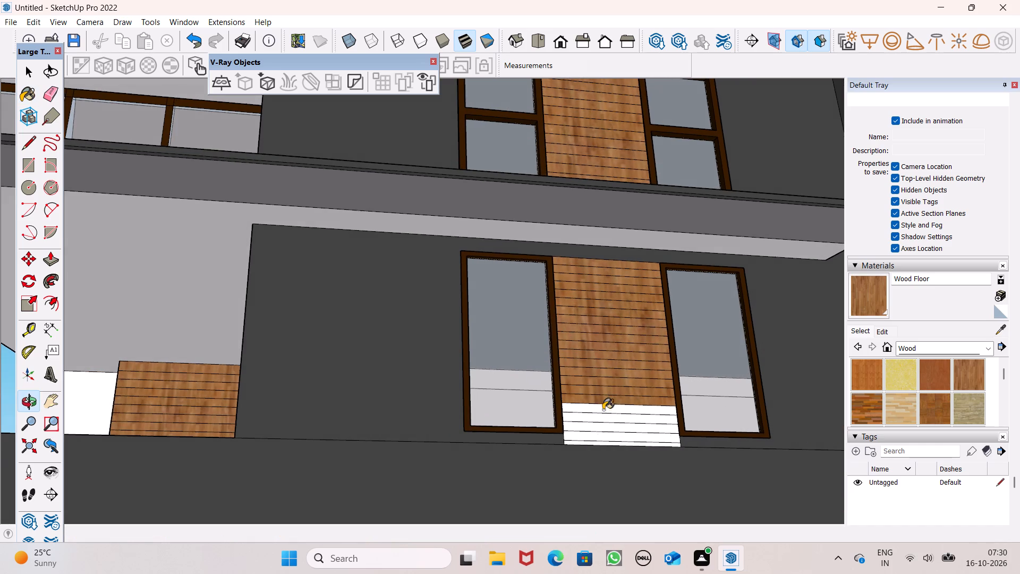
scroll(589, 370, "down", 4)
middle_click_drag(656, 390, 654, 408)
scroll(653, 408, "up", 2)
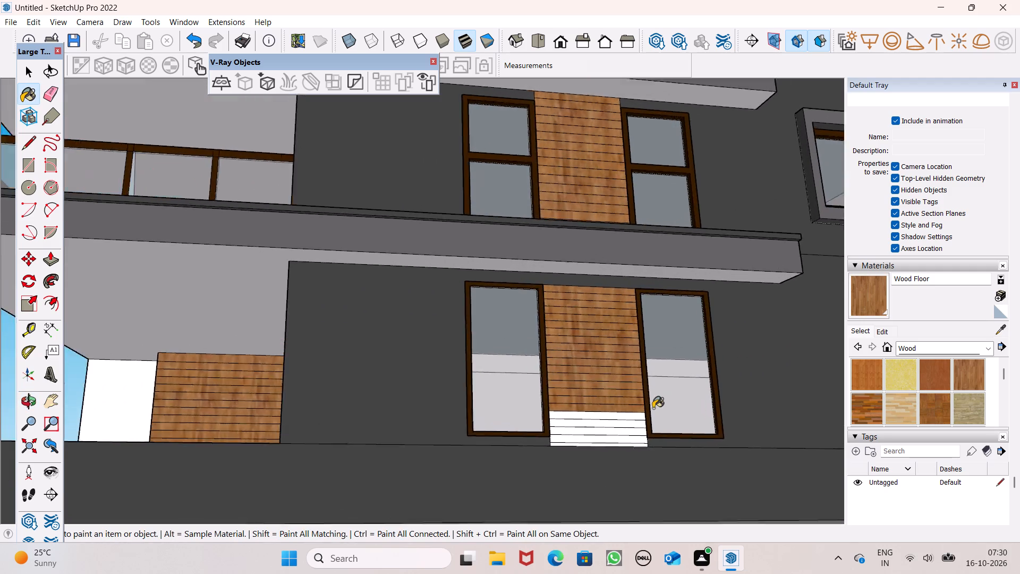
scroll(653, 408, "up", 2)
scroll(638, 377, "down", 6)
middle_click_drag(645, 408, 676, 450)
scroll(653, 447, "up", 7)
middle_click(651, 452)
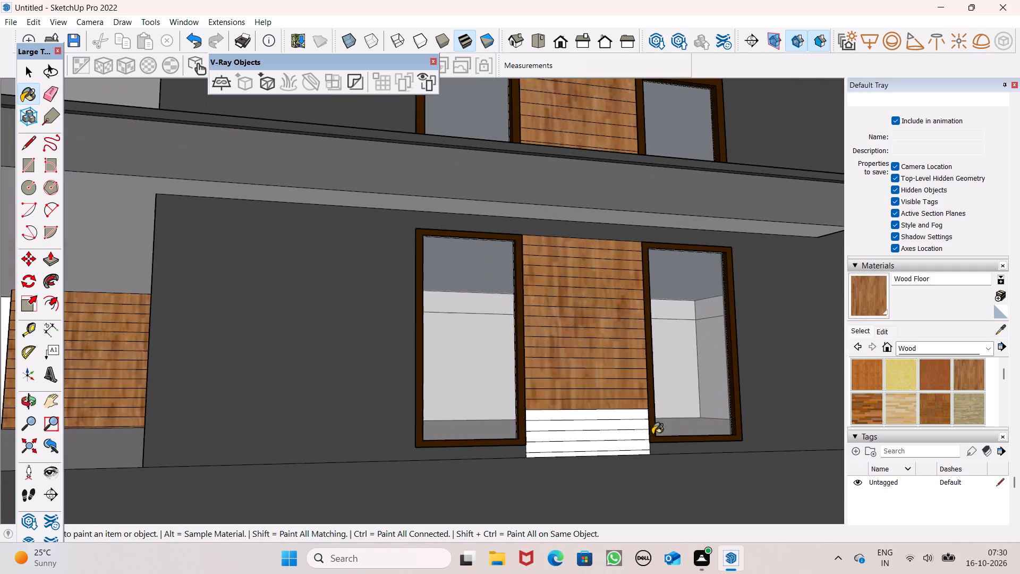
scroll(593, 429, "down", 4)
middle_click_drag(615, 463, 724, 535)
middle_click(724, 535)
middle_click_drag(702, 527, 633, 501)
scroll(630, 488, "up", 6)
middle_click_drag(658, 484, 559, 485)
scroll(616, 476, "up", 4)
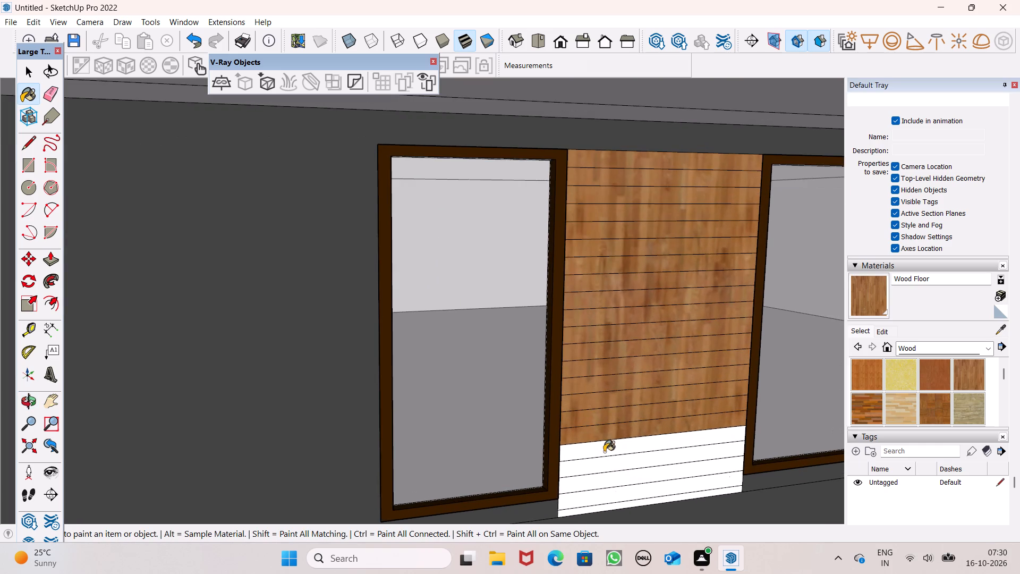
left_click(604, 446)
left_click(624, 459)
left_click(634, 473)
left_click(637, 480)
left_click(653, 500)
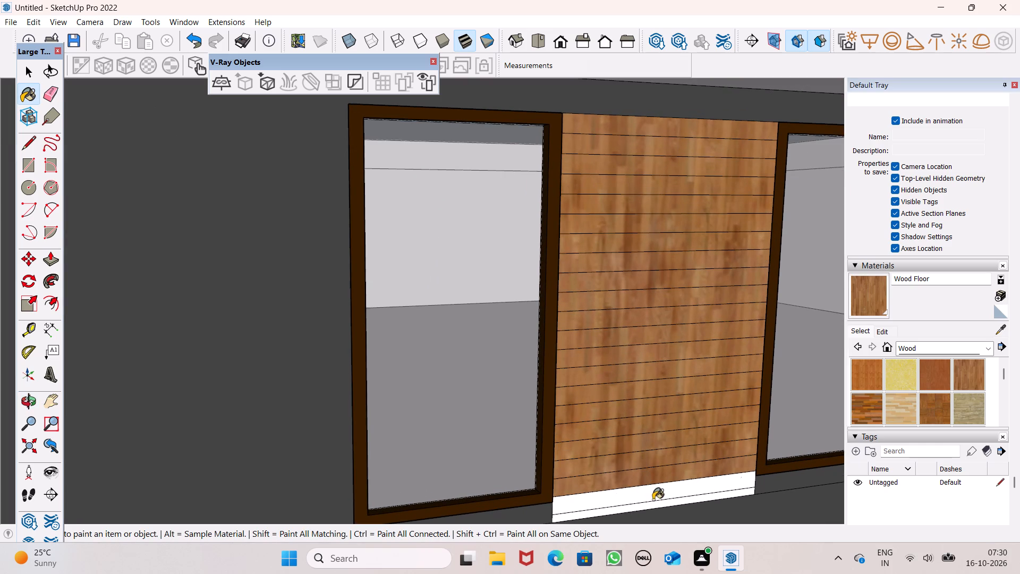
left_click(650, 504)
Paint the unpainted inner wall face beside the wood-clad block under the front porch with Color M06 from the Colors materials.
scroll(663, 391, "down", 11)
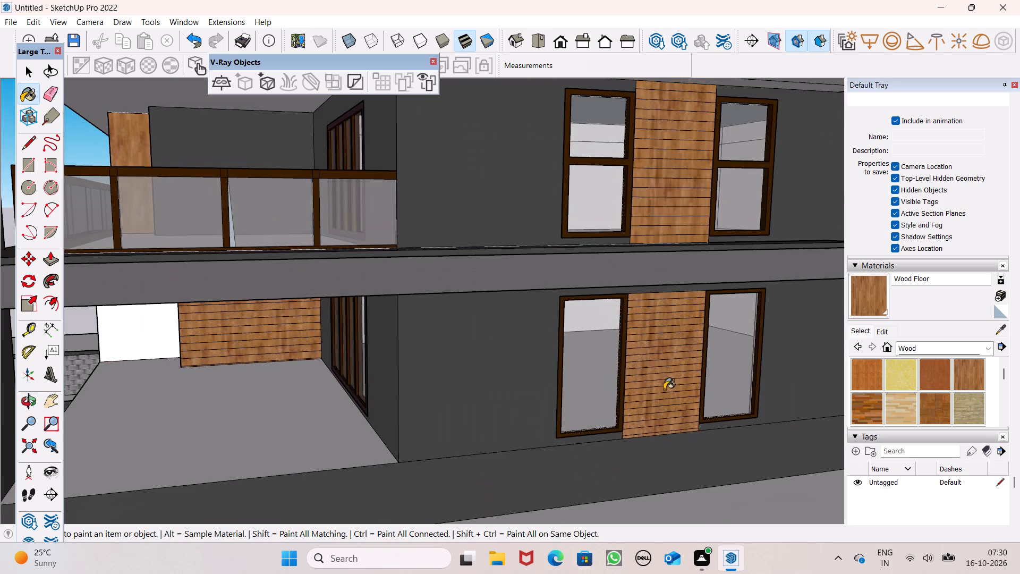
scroll(664, 390, "down", 7)
middle_click_drag(664, 389, 678, 358)
middle_click_drag(587, 369, 831, 361)
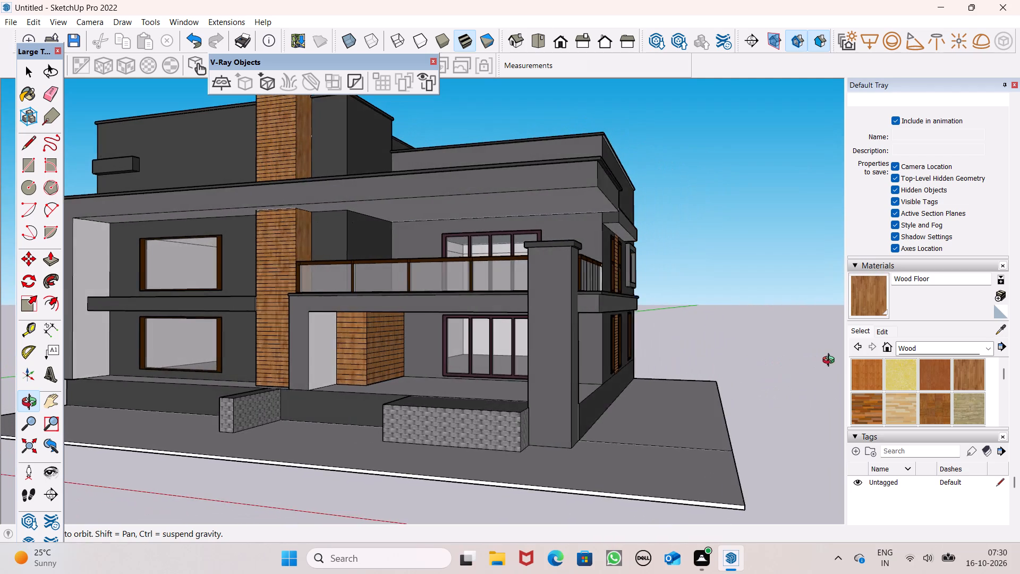
middle_click_drag(831, 361, 844, 361)
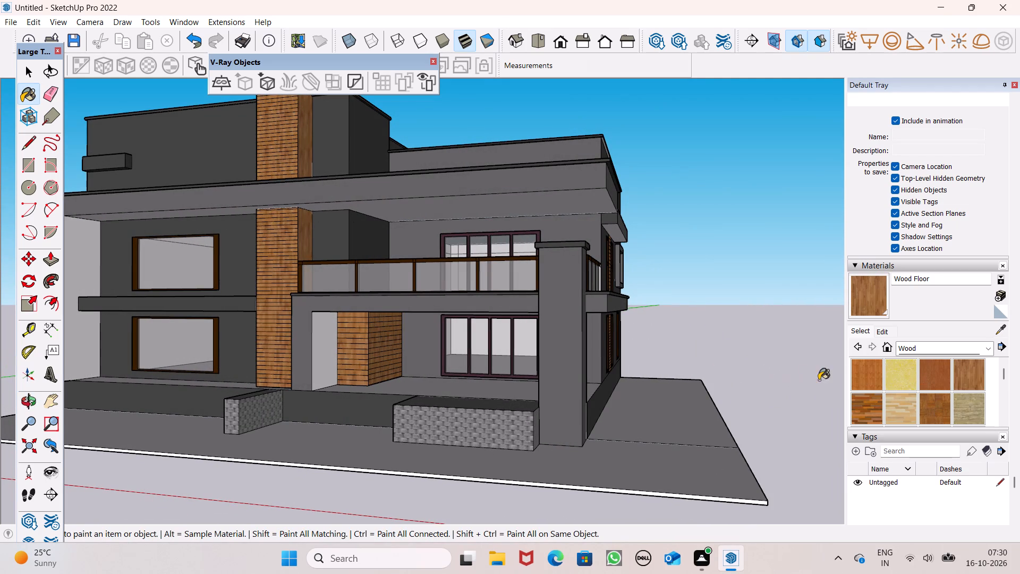
left_click(923, 350)
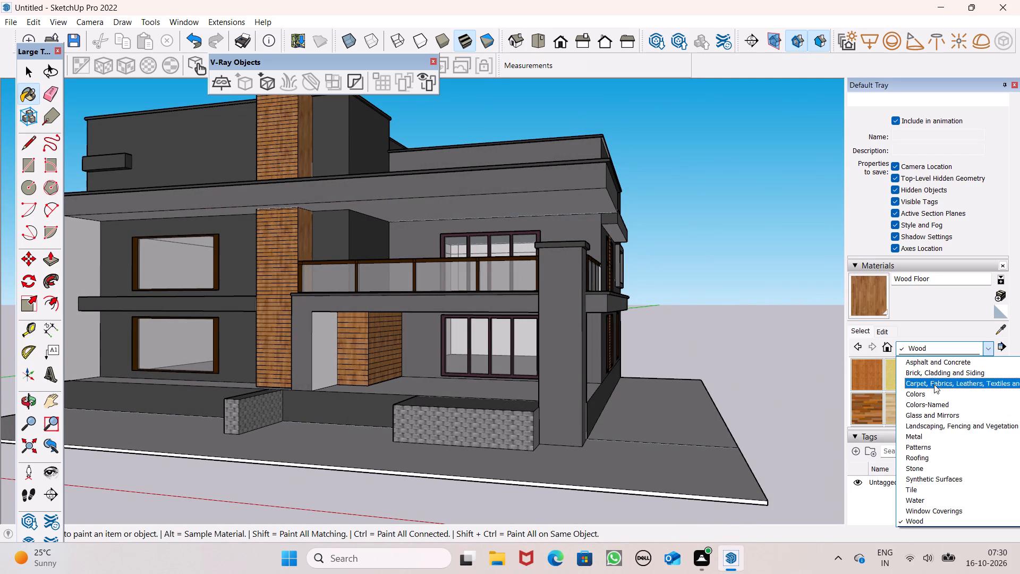
left_click(938, 399)
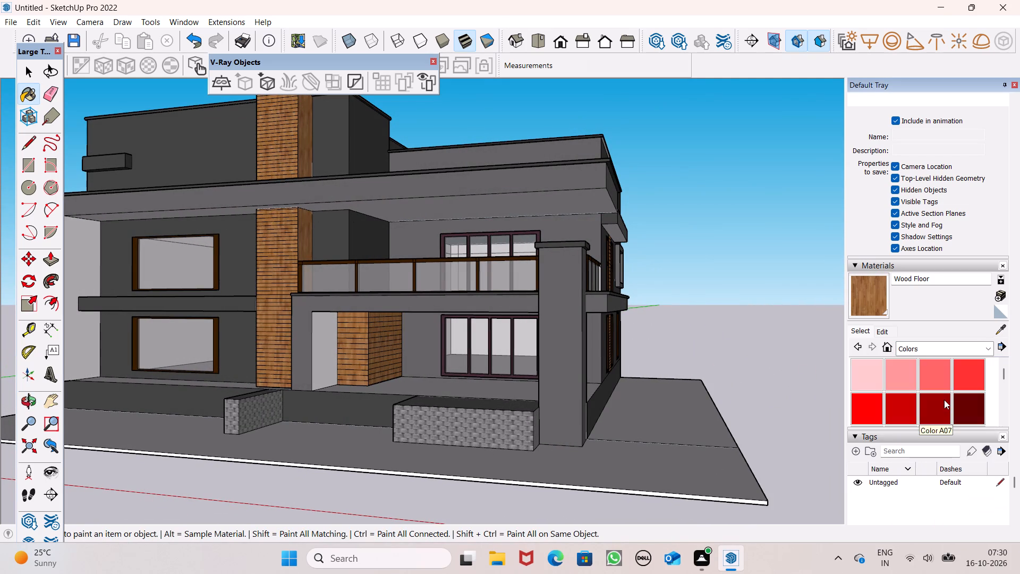
scroll(942, 394, "down", 18)
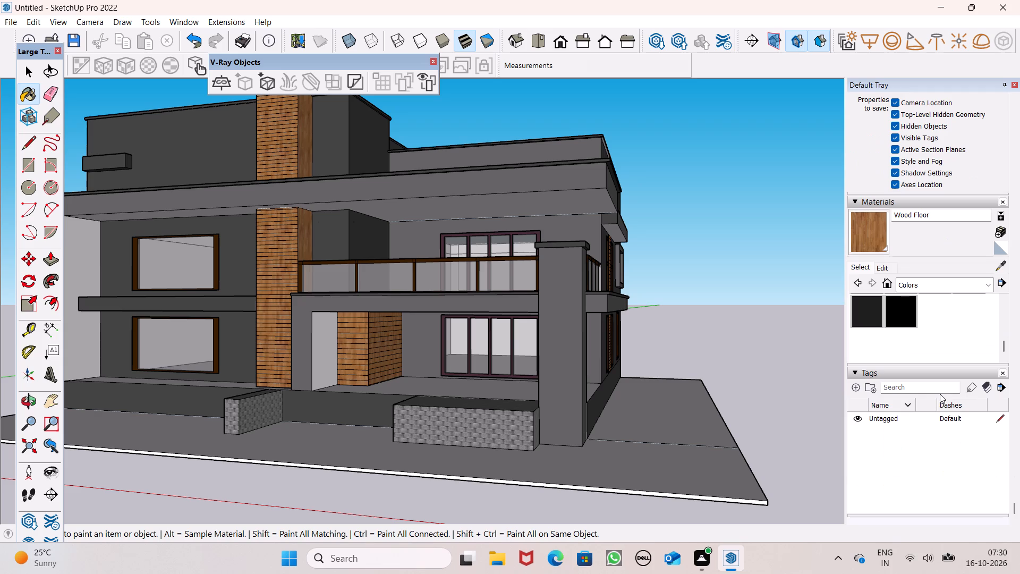
scroll(938, 379, "up", 2)
left_click(941, 401)
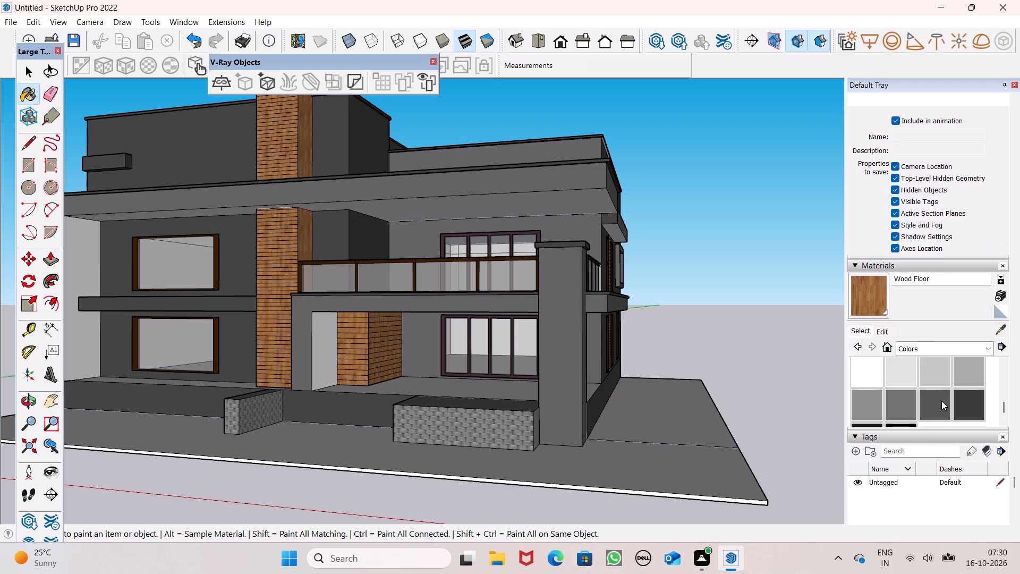
scroll(687, 387, "up", 1)
left_click(267, 353)
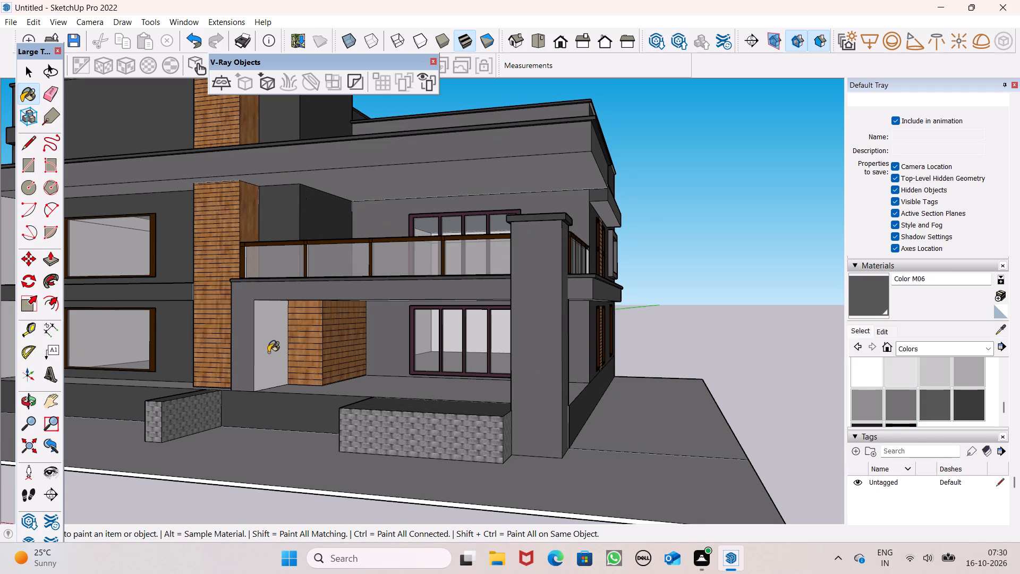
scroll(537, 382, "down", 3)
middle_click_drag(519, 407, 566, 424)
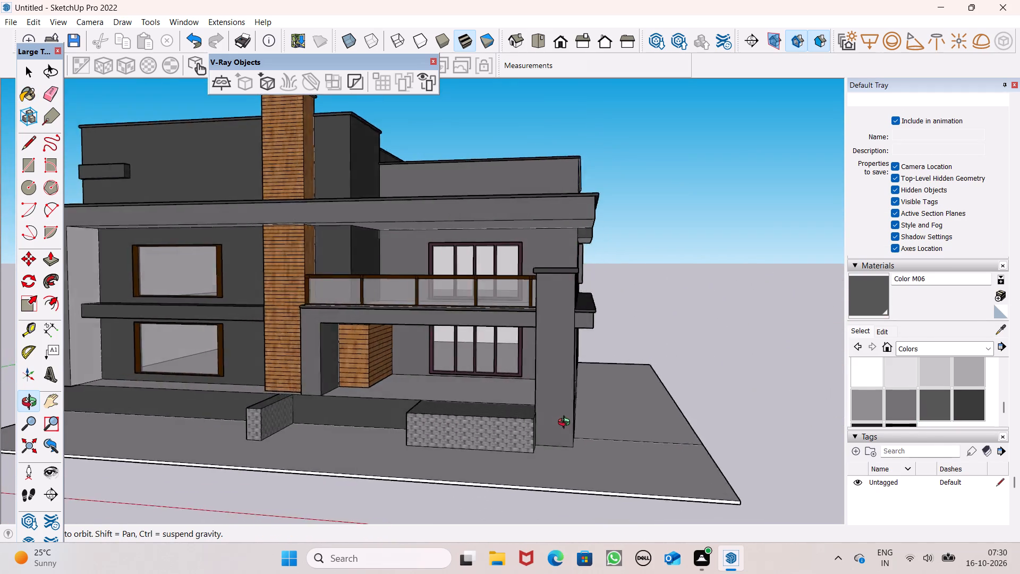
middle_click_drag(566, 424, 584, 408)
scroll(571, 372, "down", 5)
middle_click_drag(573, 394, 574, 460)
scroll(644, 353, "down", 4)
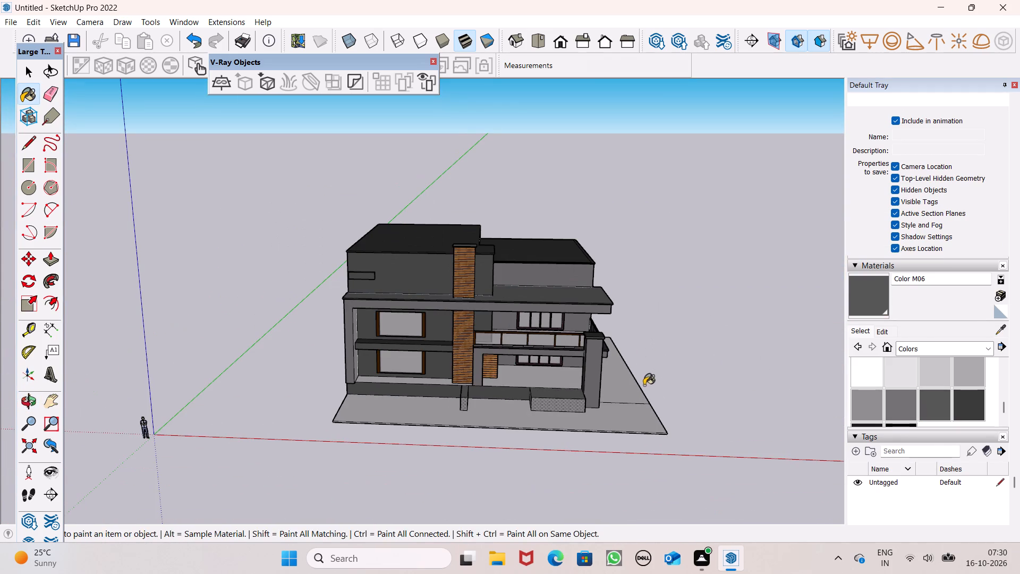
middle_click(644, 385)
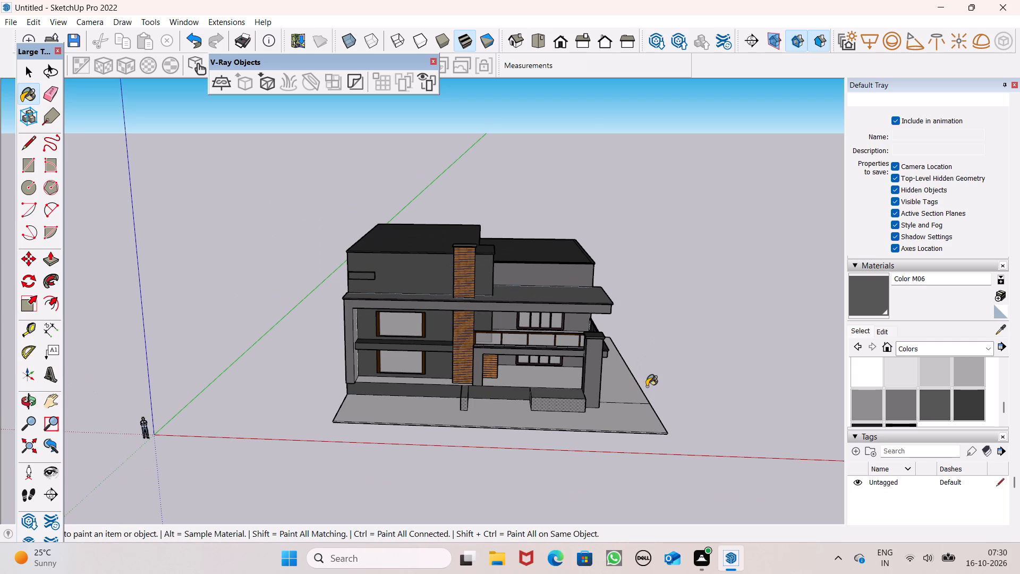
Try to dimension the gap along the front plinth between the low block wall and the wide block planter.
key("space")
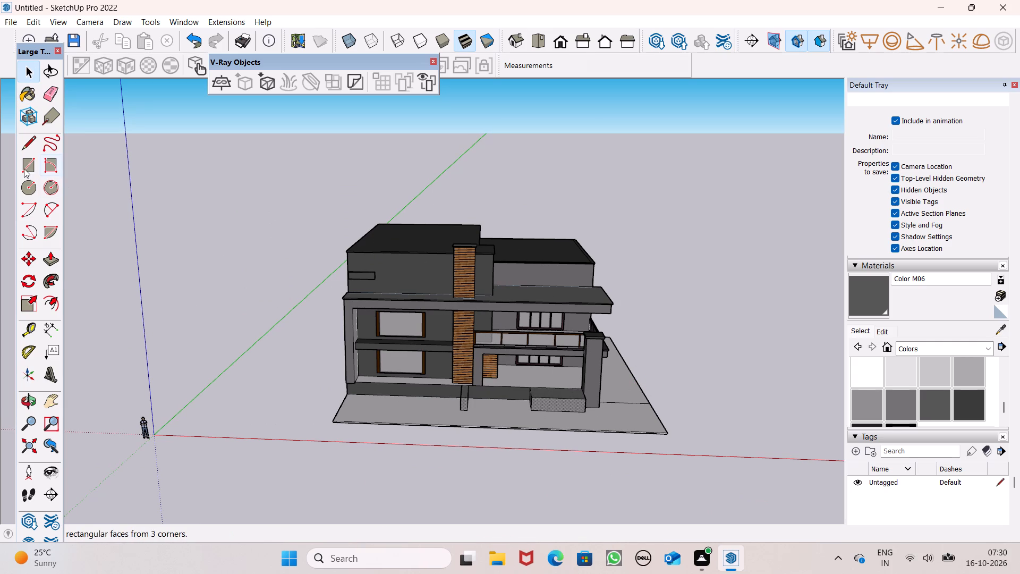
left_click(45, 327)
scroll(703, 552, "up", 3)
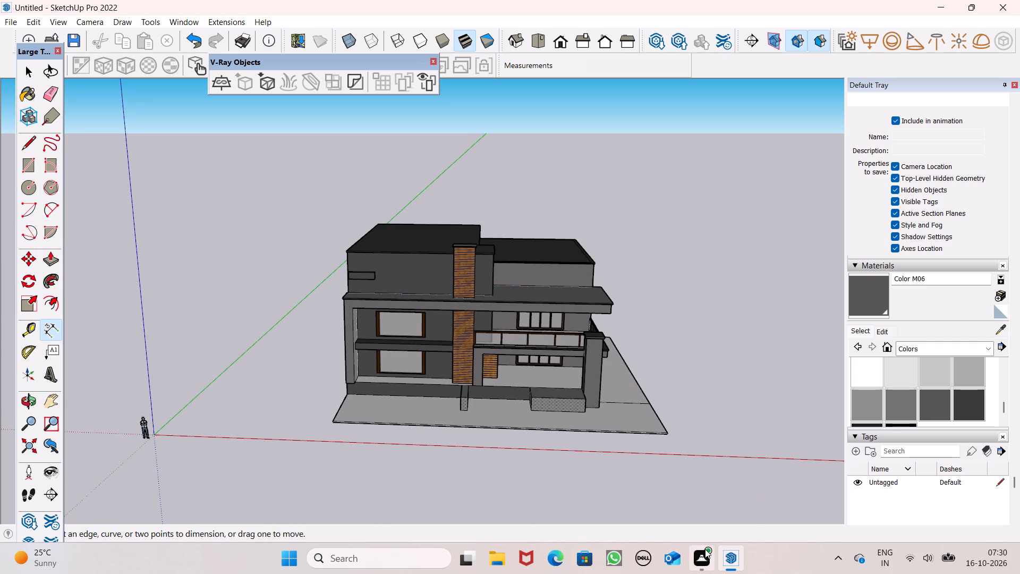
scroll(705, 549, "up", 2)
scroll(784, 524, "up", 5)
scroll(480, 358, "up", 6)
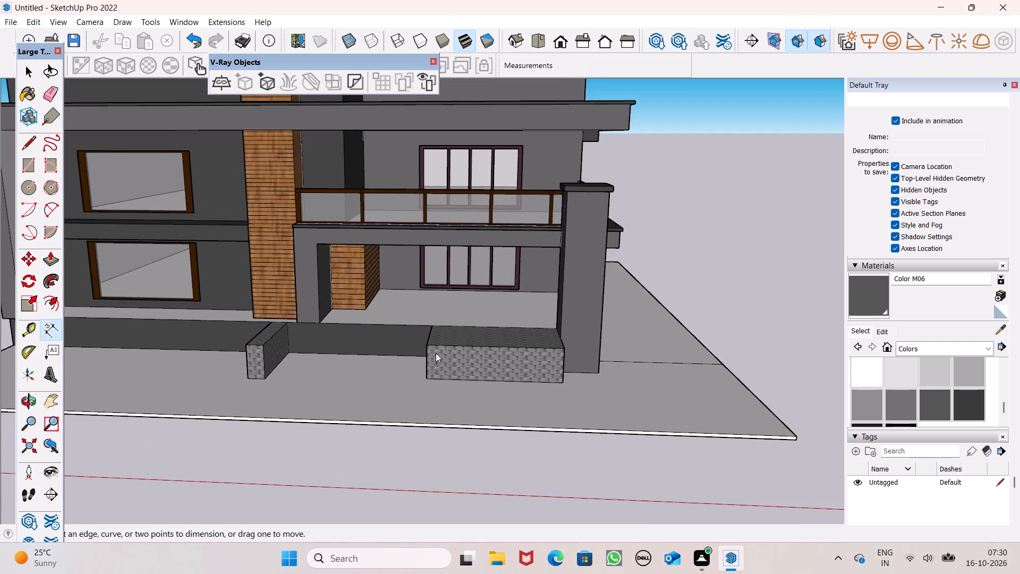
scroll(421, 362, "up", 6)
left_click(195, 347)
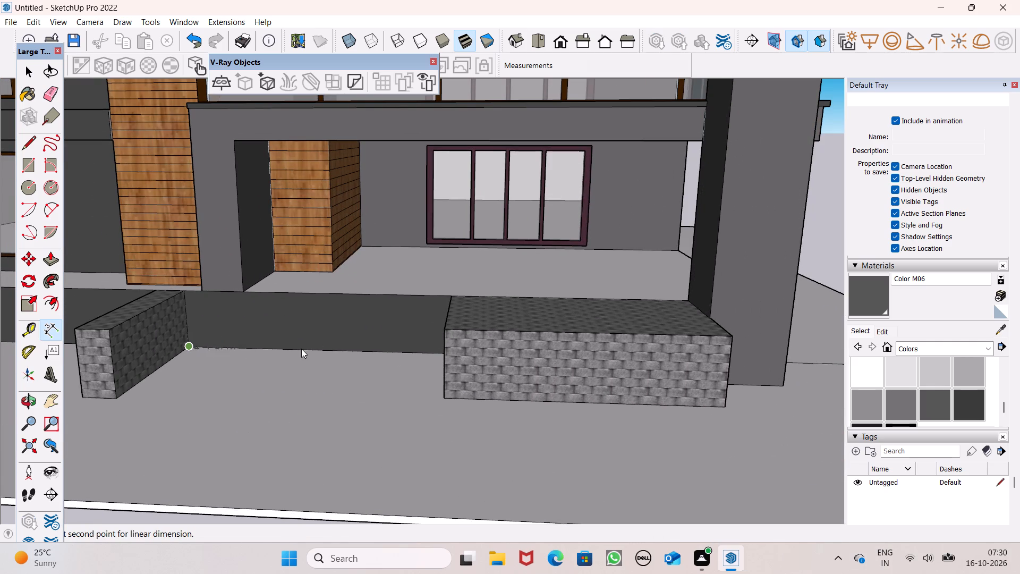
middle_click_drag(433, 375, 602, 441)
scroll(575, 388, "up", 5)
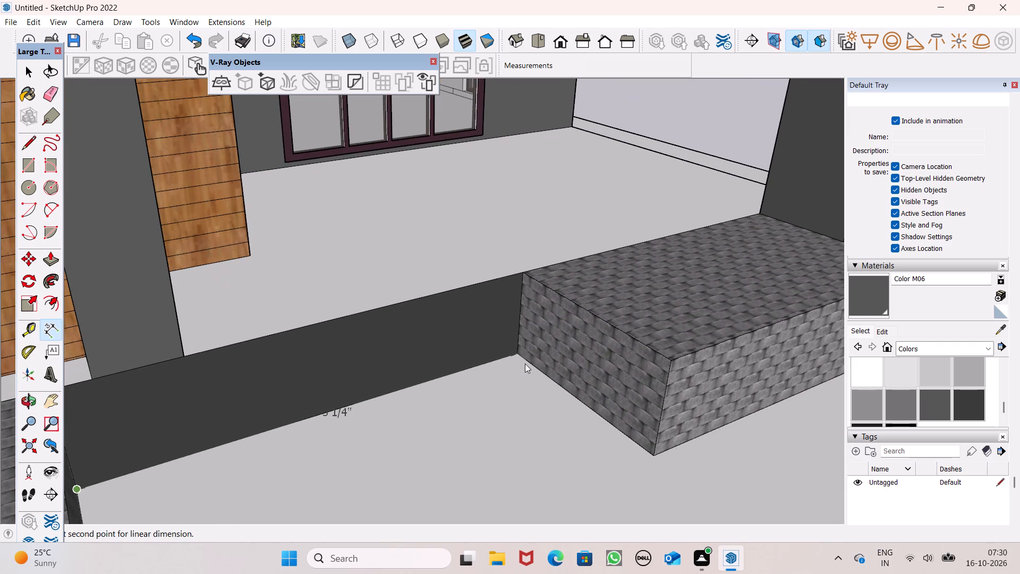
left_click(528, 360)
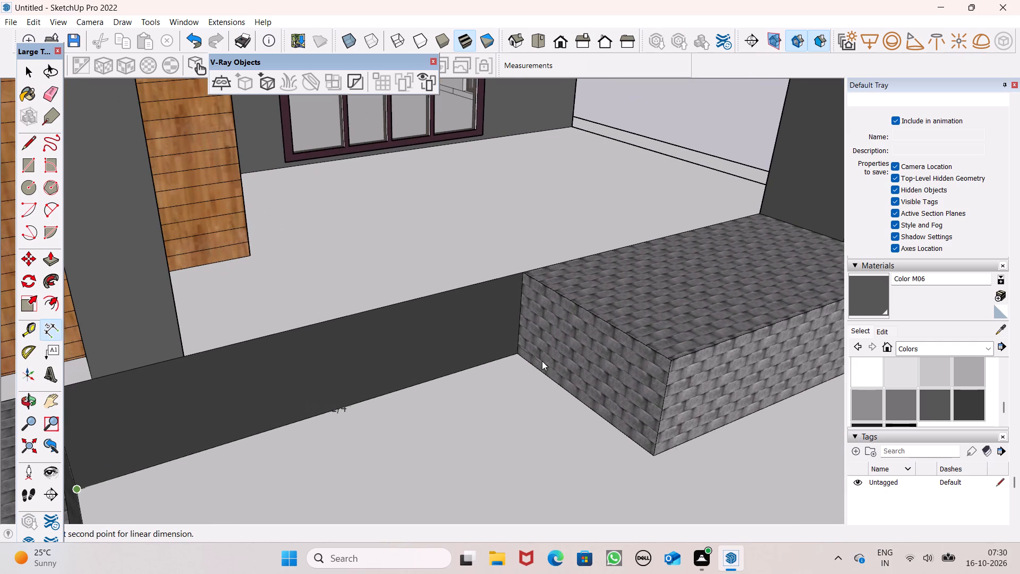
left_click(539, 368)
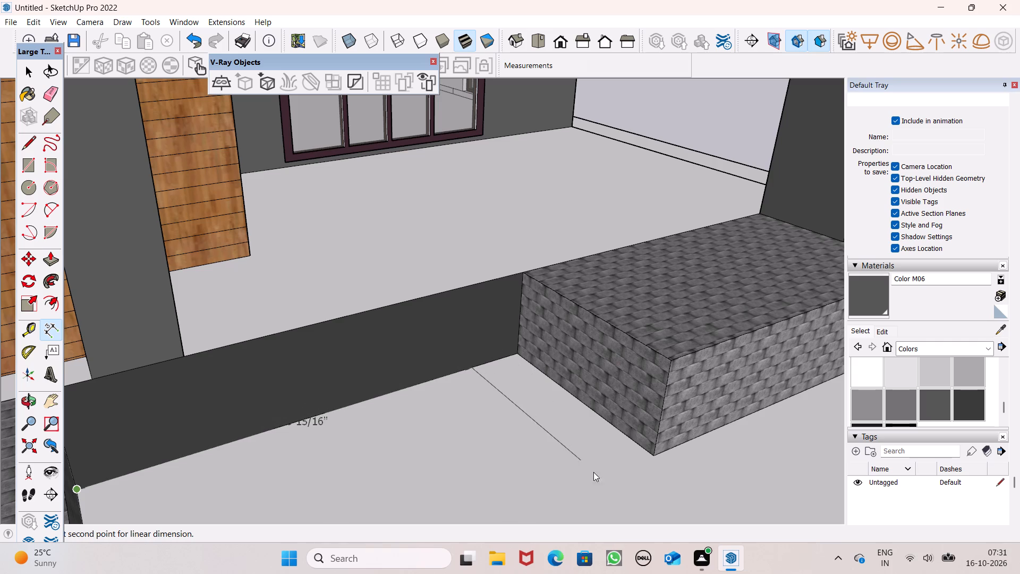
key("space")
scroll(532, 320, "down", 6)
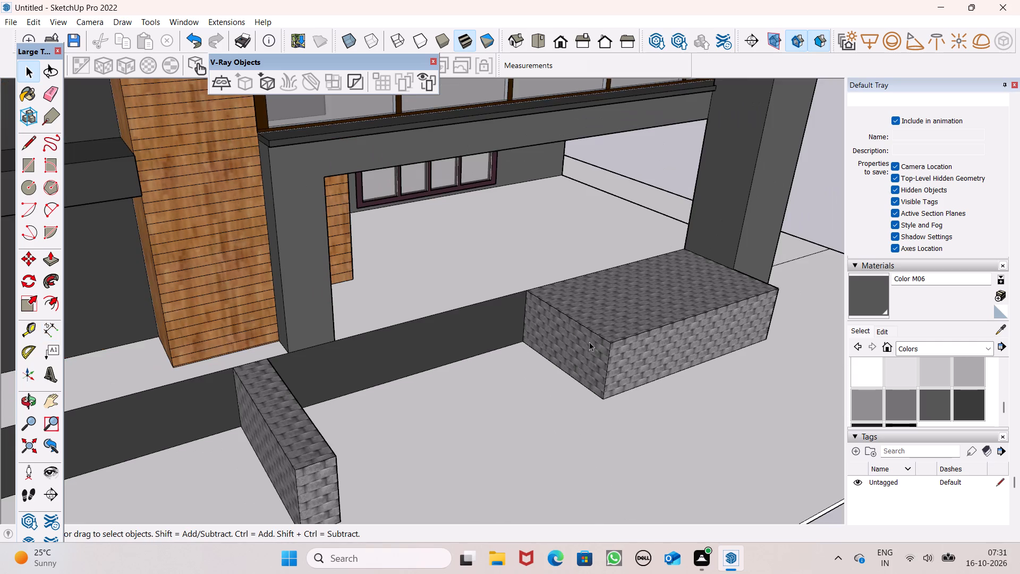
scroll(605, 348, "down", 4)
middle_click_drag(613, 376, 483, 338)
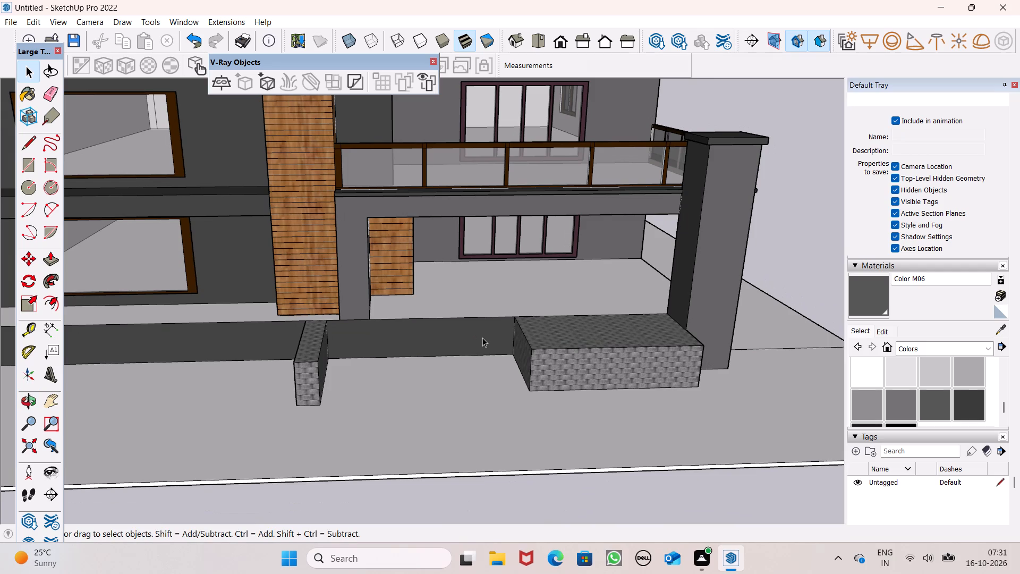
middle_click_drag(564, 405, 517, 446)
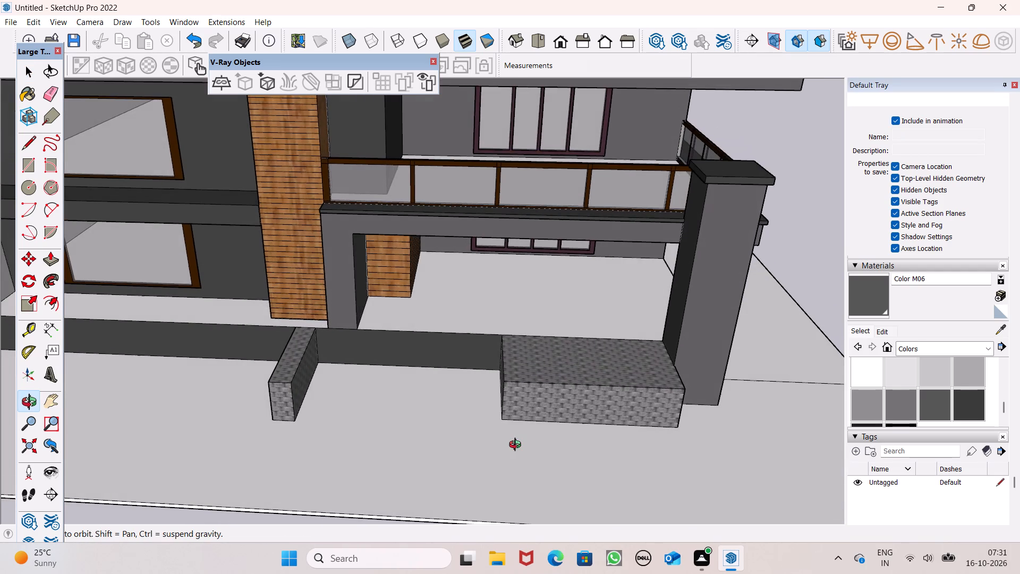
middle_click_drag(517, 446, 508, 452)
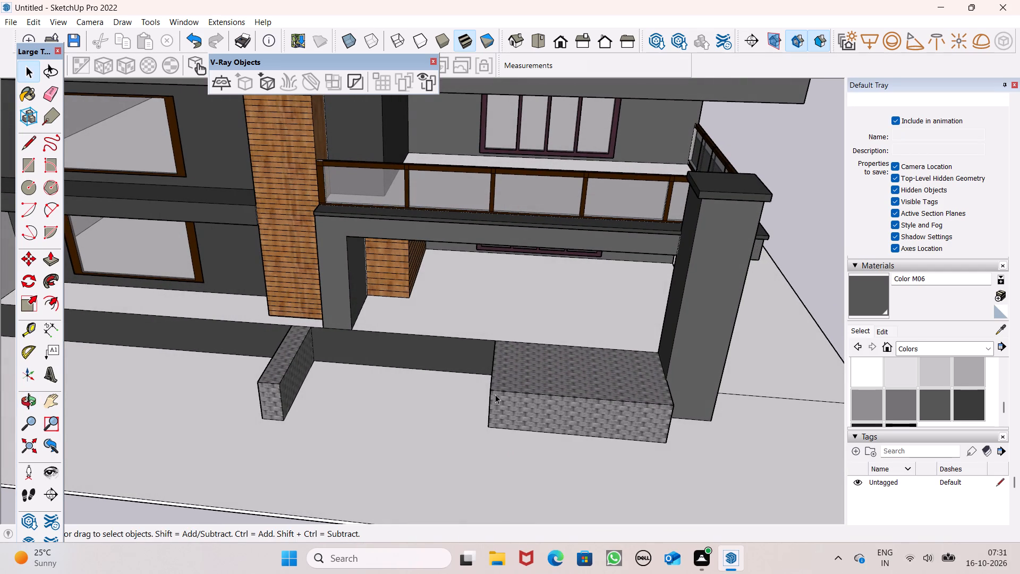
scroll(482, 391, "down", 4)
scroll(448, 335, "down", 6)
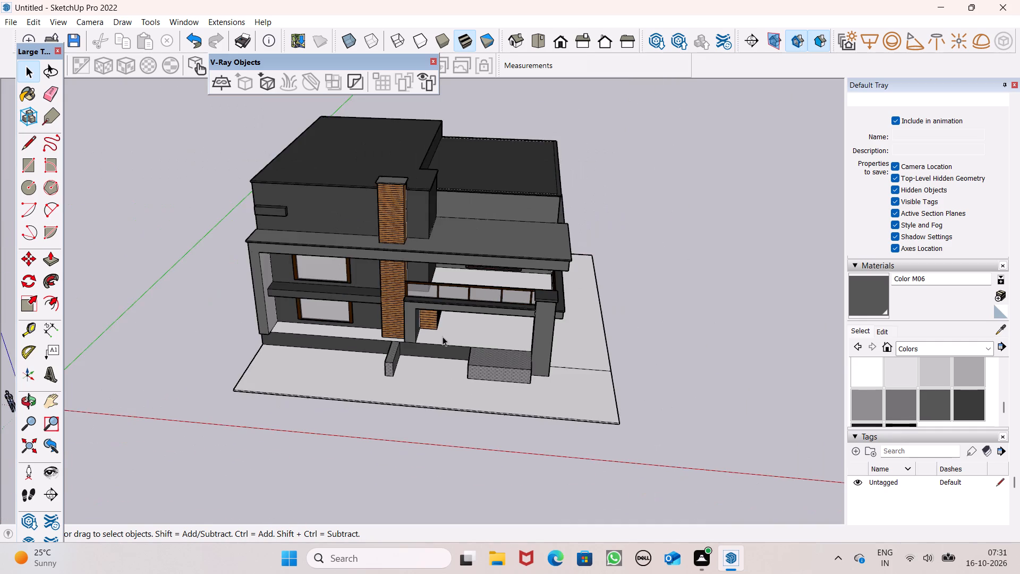
Draw a 3' by 1' rectangle on the open ground beside the house's base slab.
middle_click_drag(449, 369, 461, 307)
left_click(27, 171)
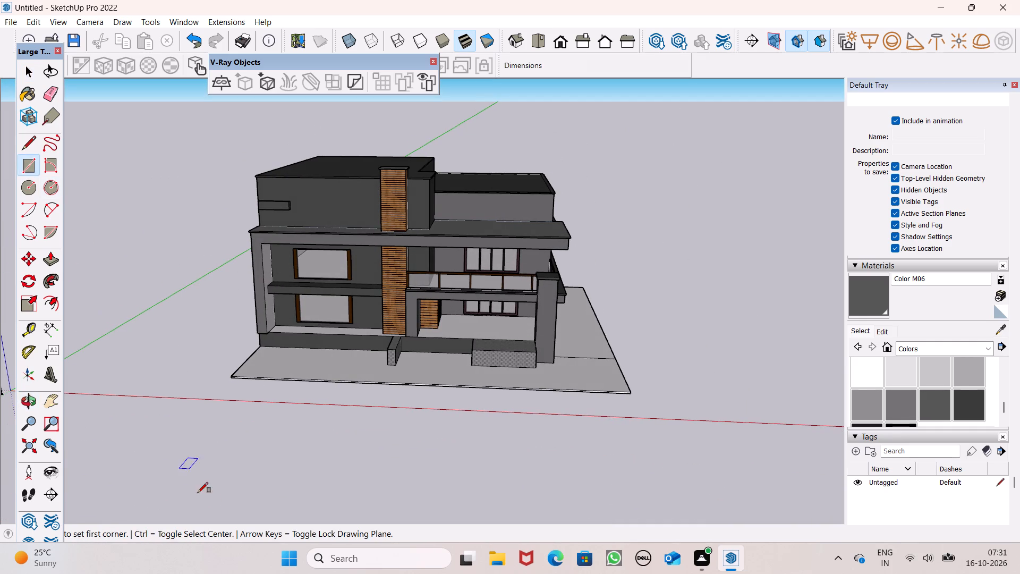
scroll(236, 396, "down", 4)
scroll(565, 512, "up", 6)
left_click(563, 360)
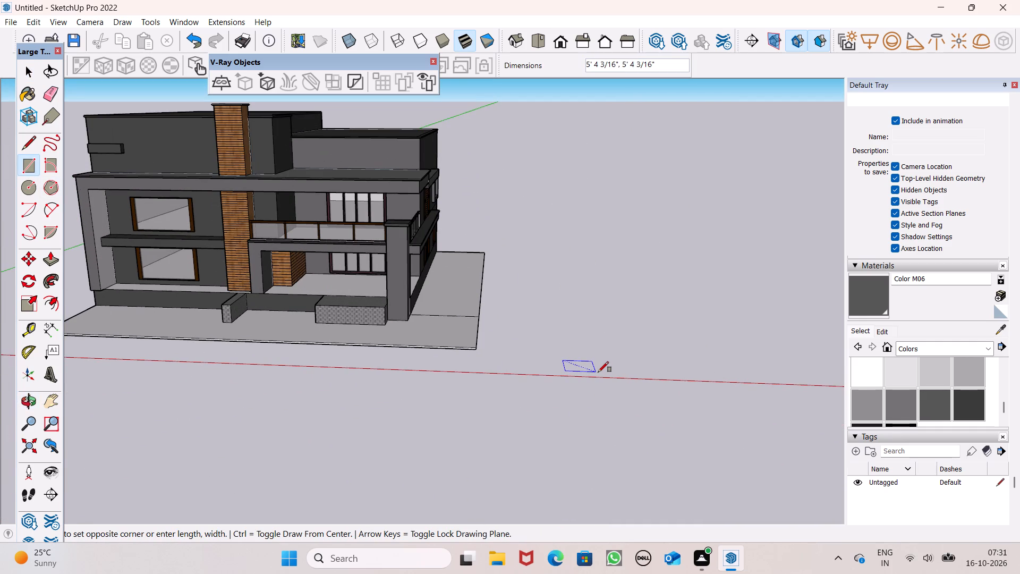
key("3")
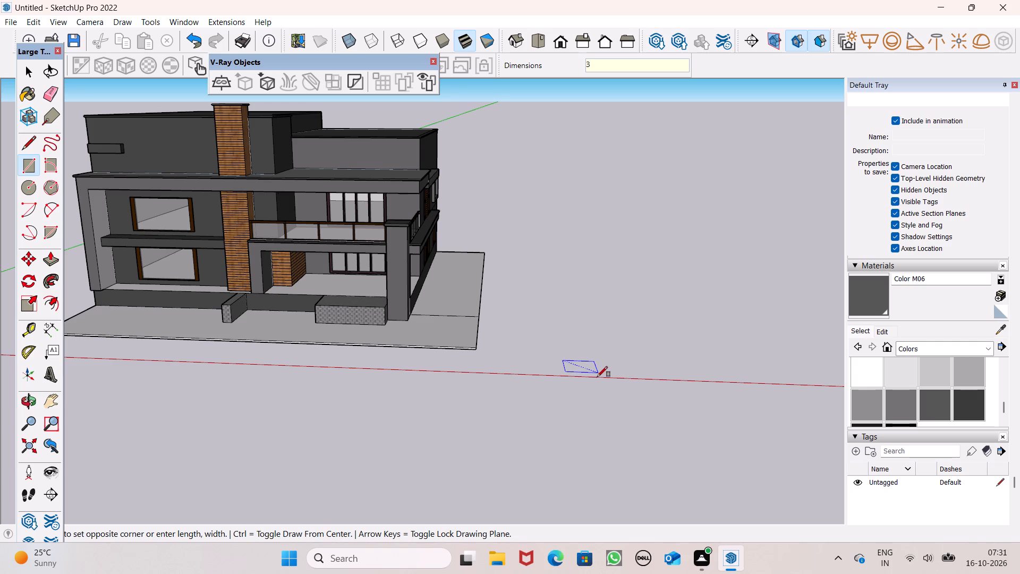
key("apostrophe")
key("comma")
key("1")
key("apostrophe")
key("Return")
key("space")
Push/Pull the ground rectangle upward about 4 7/8" to form a low step block.
scroll(593, 327, "up", 6)
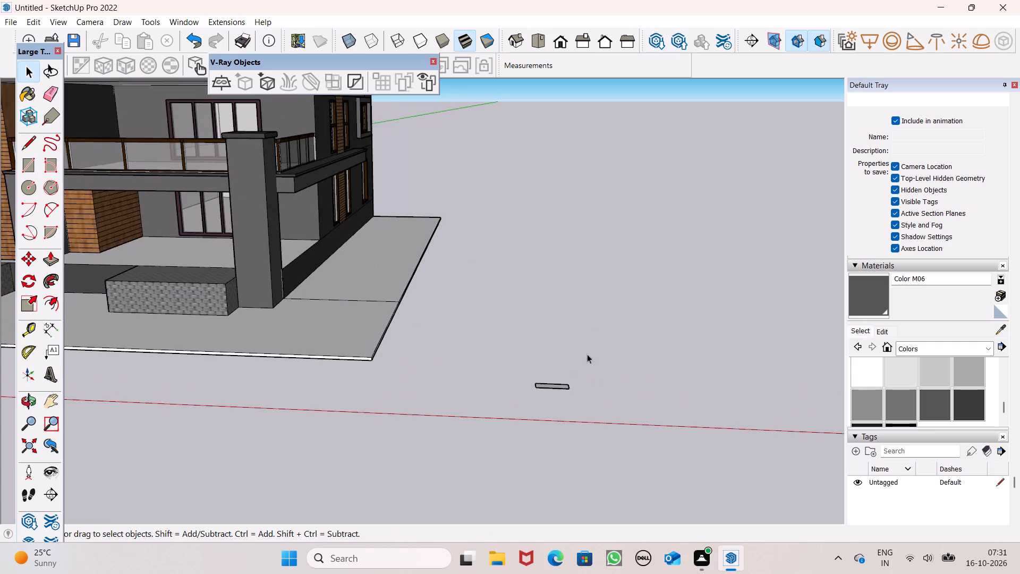
scroll(580, 364, "up", 6)
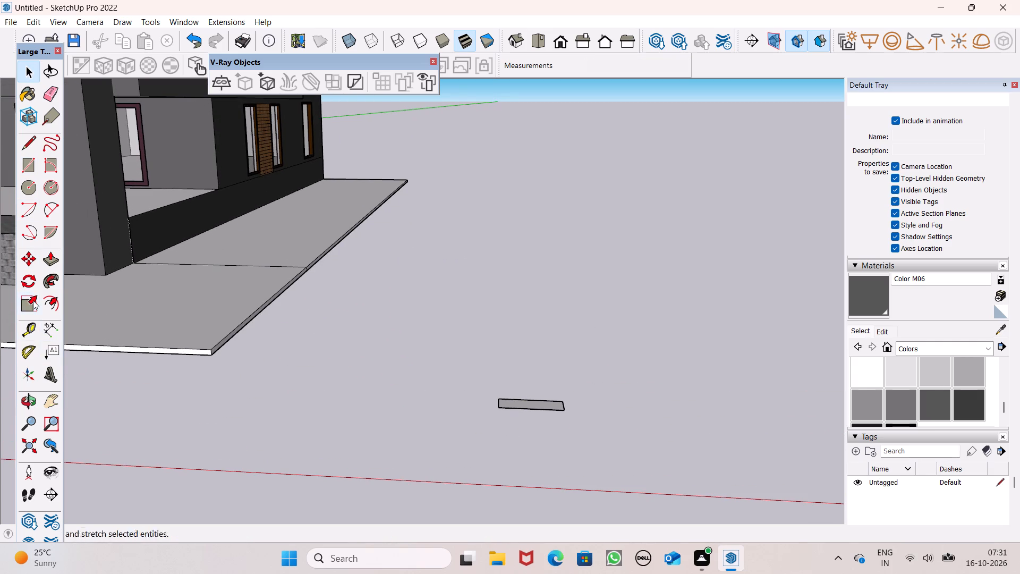
left_click(46, 265)
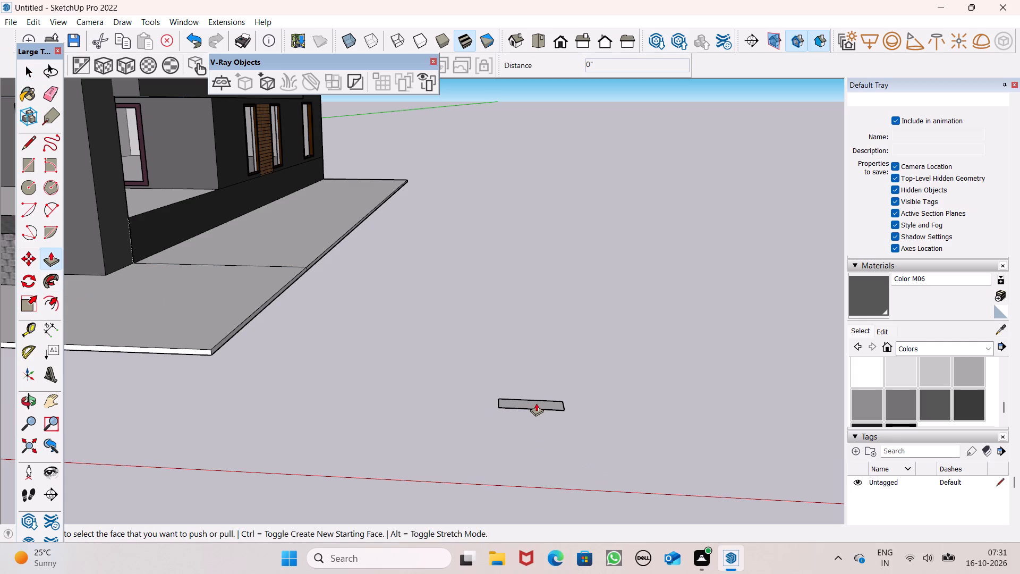
left_click_drag(536, 402, 538, 394)
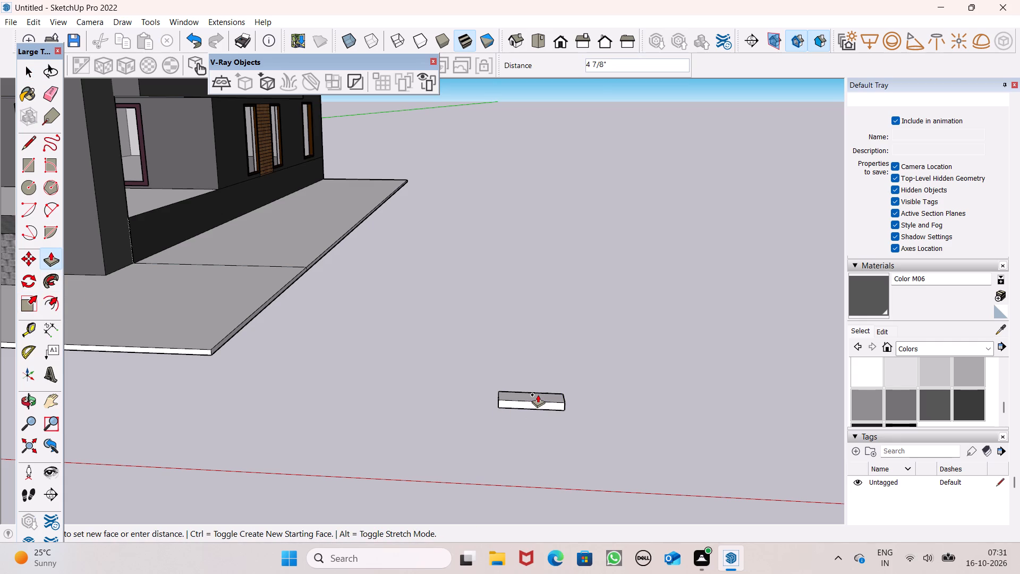
left_click_drag(538, 394, 538, 393)
key("8")
key("shift+quotedbl")
key("Return")
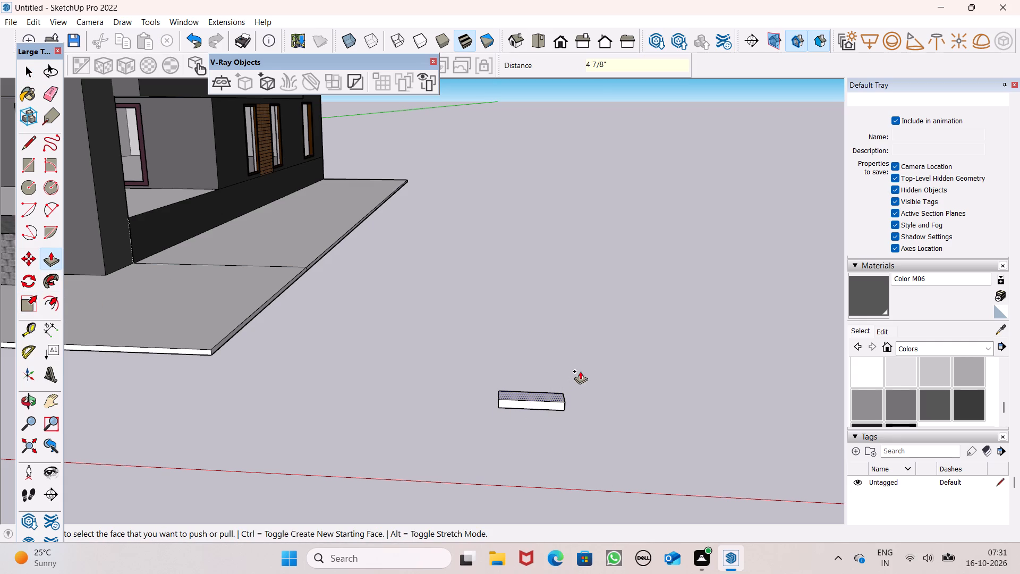
scroll(580, 370, "down", 2)
key("space")
Lengthen the step block by pulling its short end face outward about 6' 1 9/16".
middle_click_drag(602, 431, 454, 417)
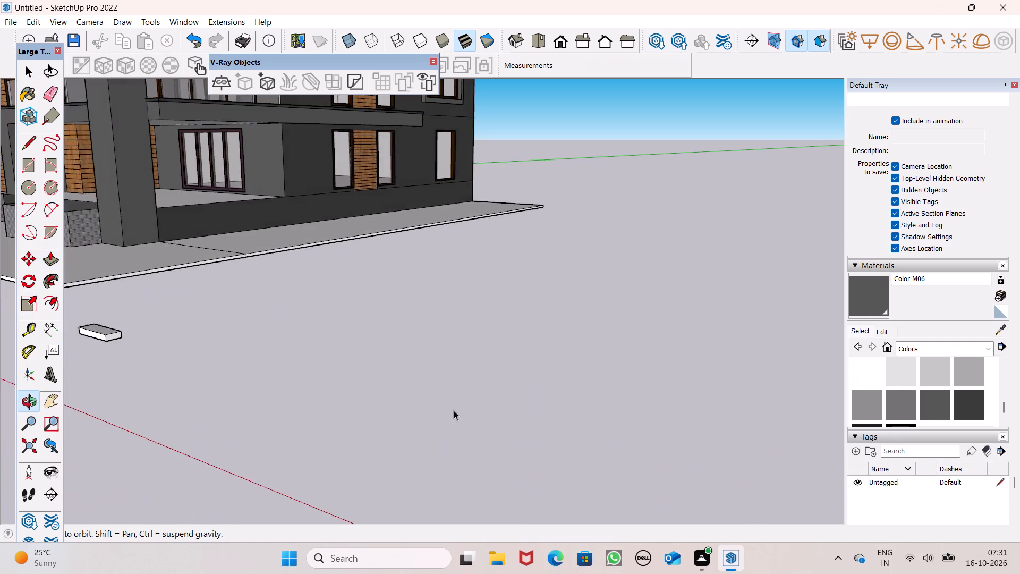
scroll(530, 332, "down", 4)
scroll(387, 332, "up", 6)
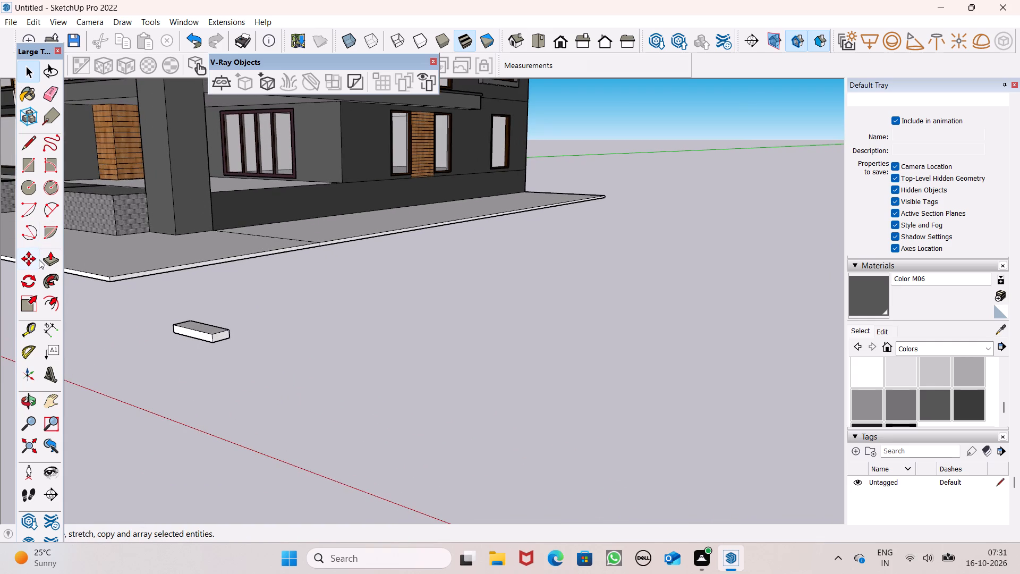
left_click(39, 259)
left_click(50, 259)
scroll(256, 360, "up", 5)
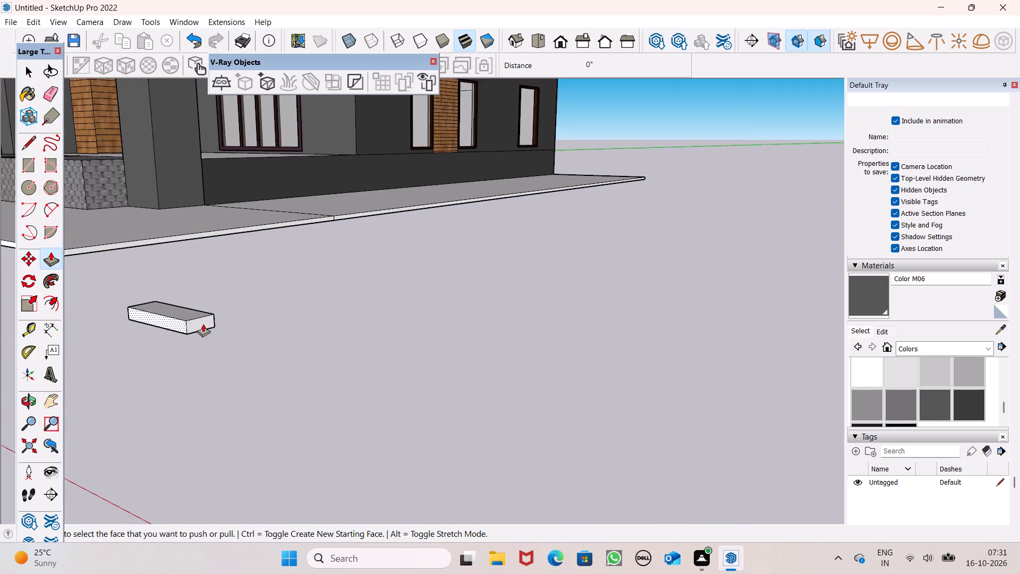
scroll(219, 321, "up", 4)
left_click_drag(197, 326, 387, 549)
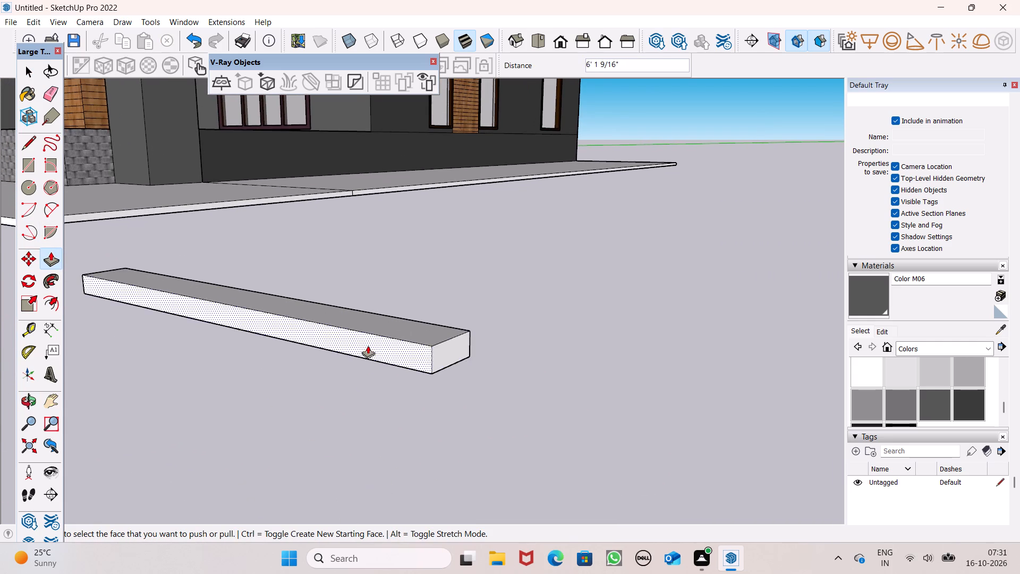
scroll(368, 349, "down", 6)
scroll(444, 326, "down", 6)
middle_click_drag(470, 398, 464, 437)
scroll(462, 434, "up", 1)
scroll(428, 333, "down", 4)
key("space")
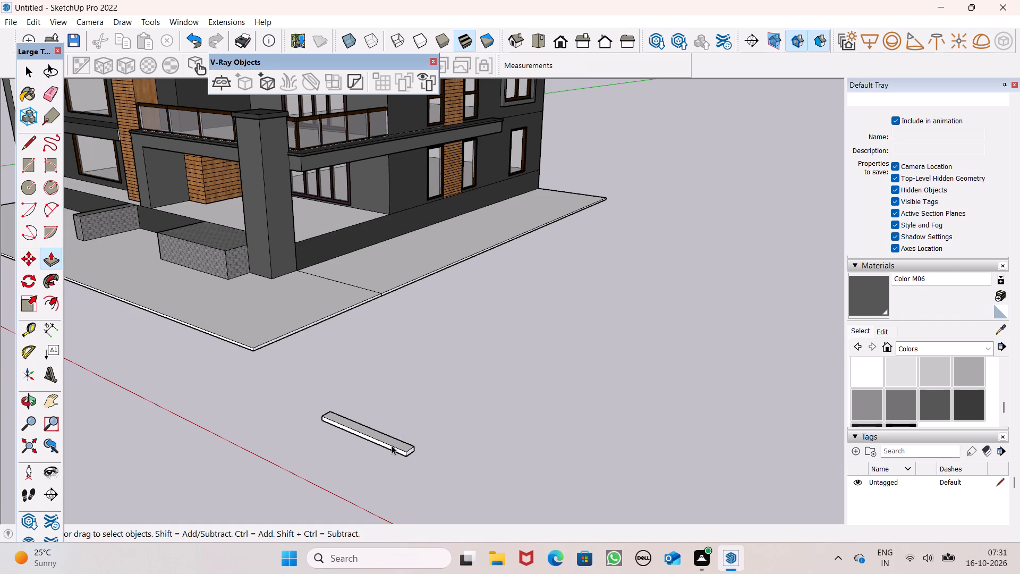
Select all the geometry of the lengthened step block and make it a group.
triple_click(397, 443)
left_click(396, 443)
right_click_drag(395, 444, 420, 400)
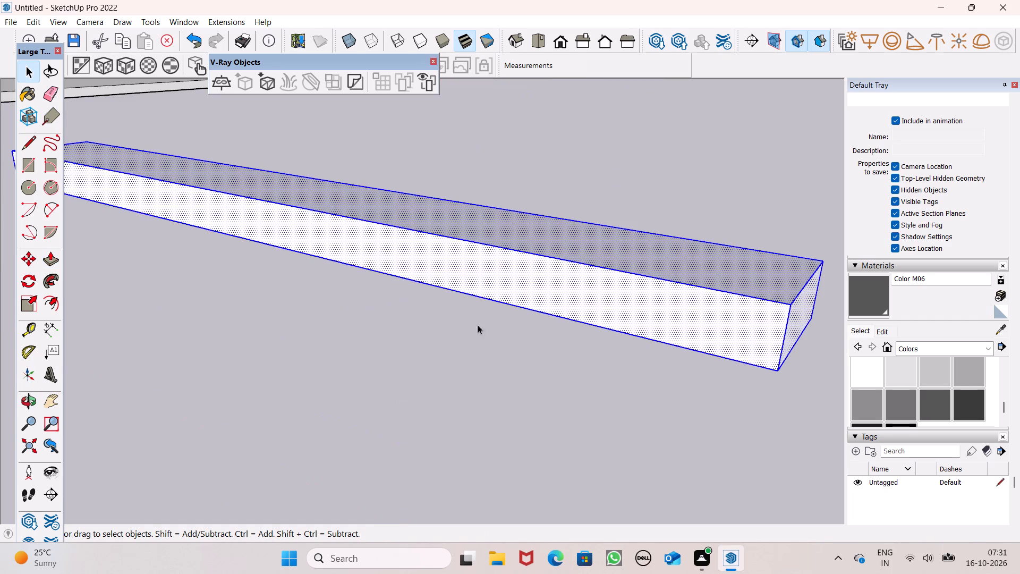
right_click(500, 276)
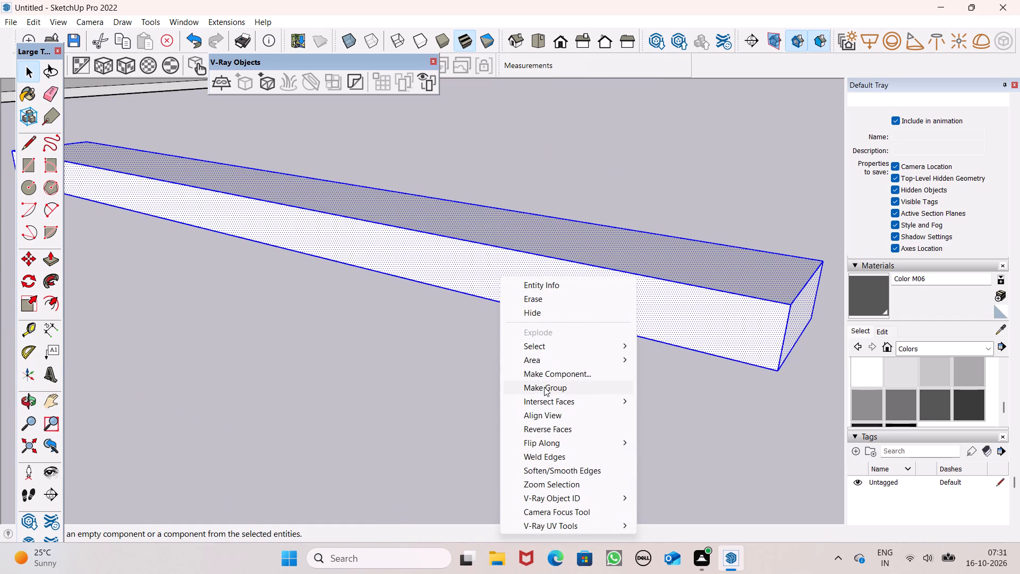
left_click(543, 386)
left_click(505, 389)
Copy the step group from its bottom front corner to its top back corner and array it 6 times into a rising flight.
scroll(516, 298, "down", 12)
middle_click_drag(543, 322, 494, 351)
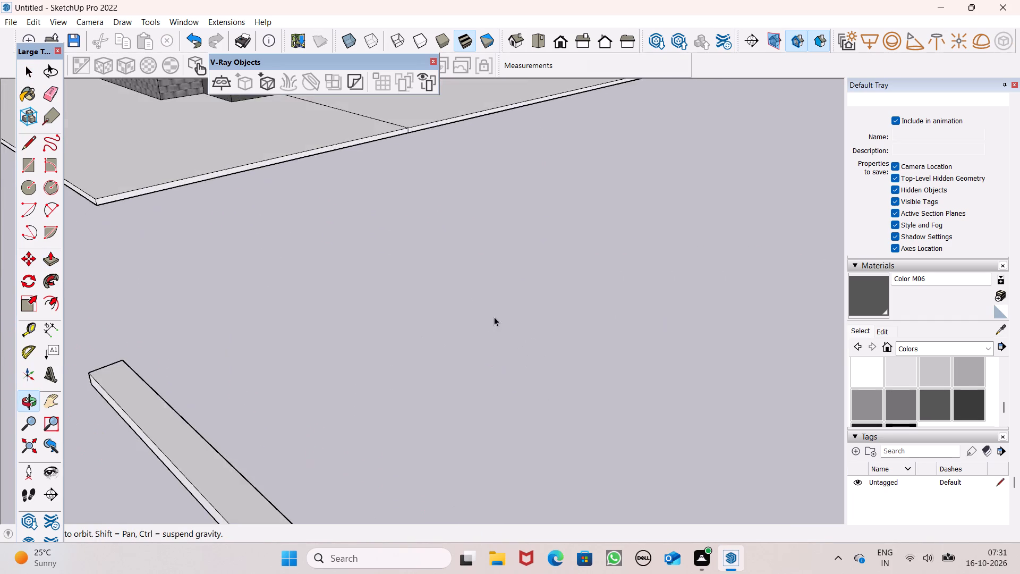
scroll(507, 273, "down", 3)
left_click(349, 423)
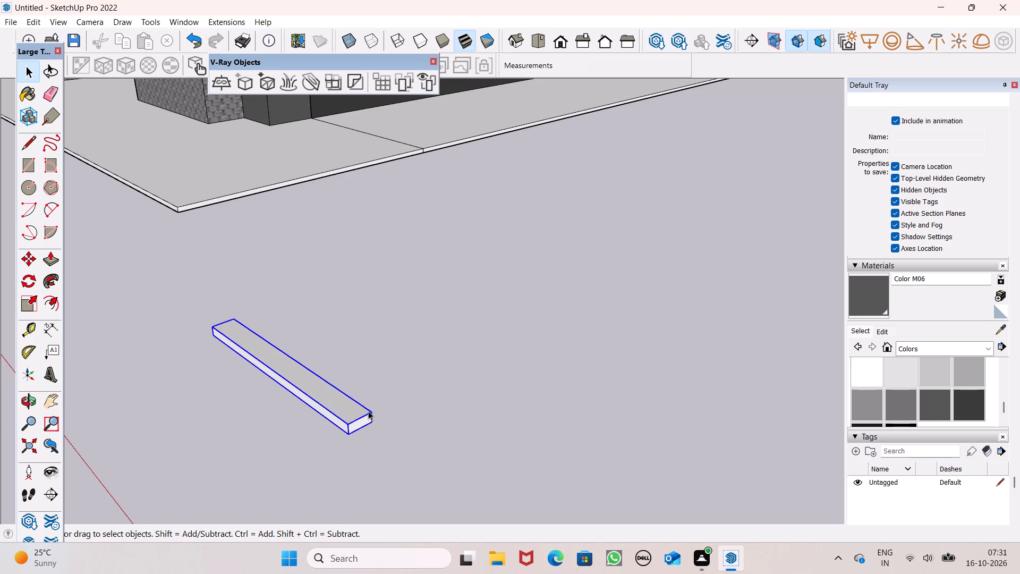
key("m")
key("Return")
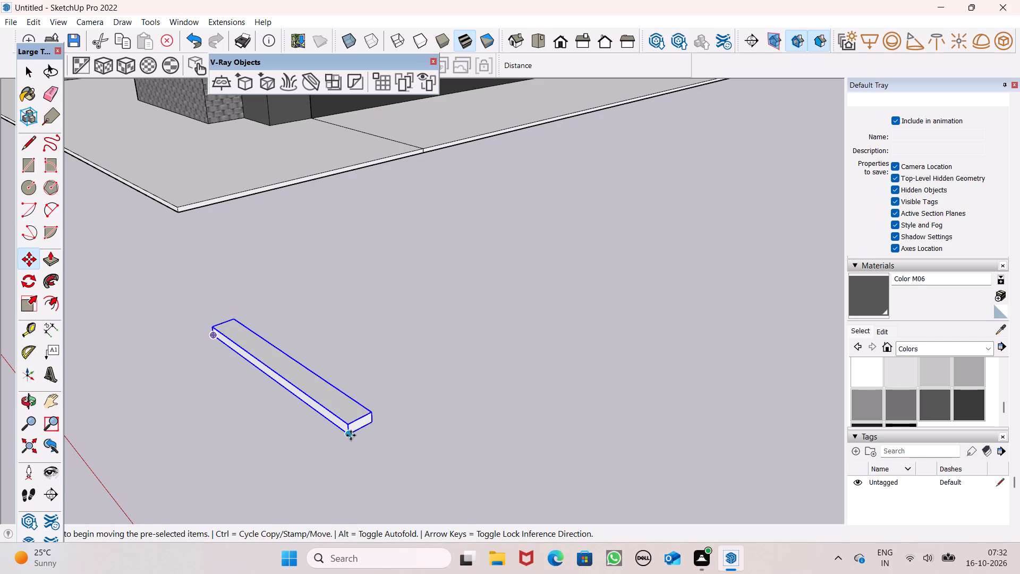
left_click_drag(351, 435, 374, 413)
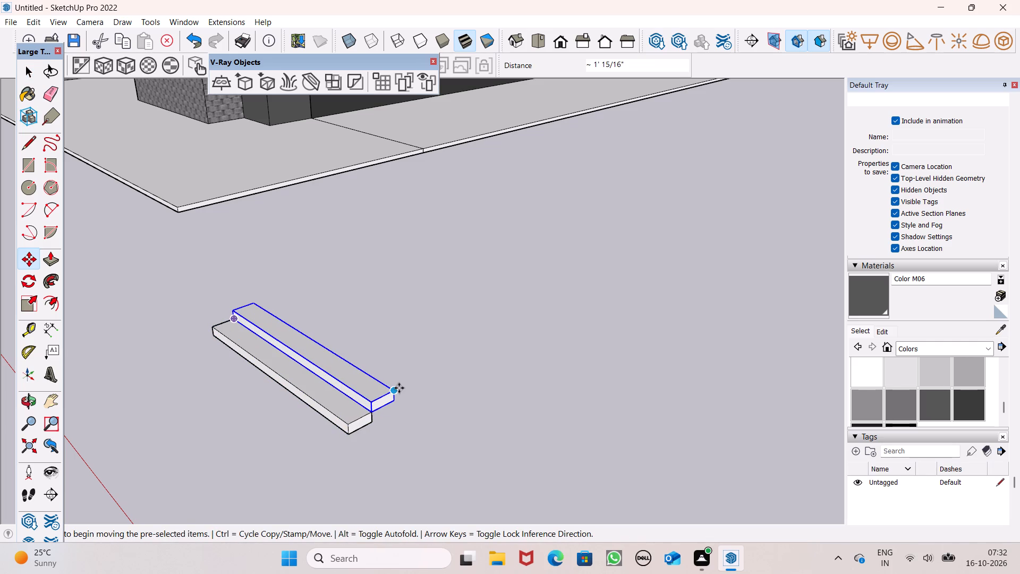
key("shift+asterisk")
key("6")
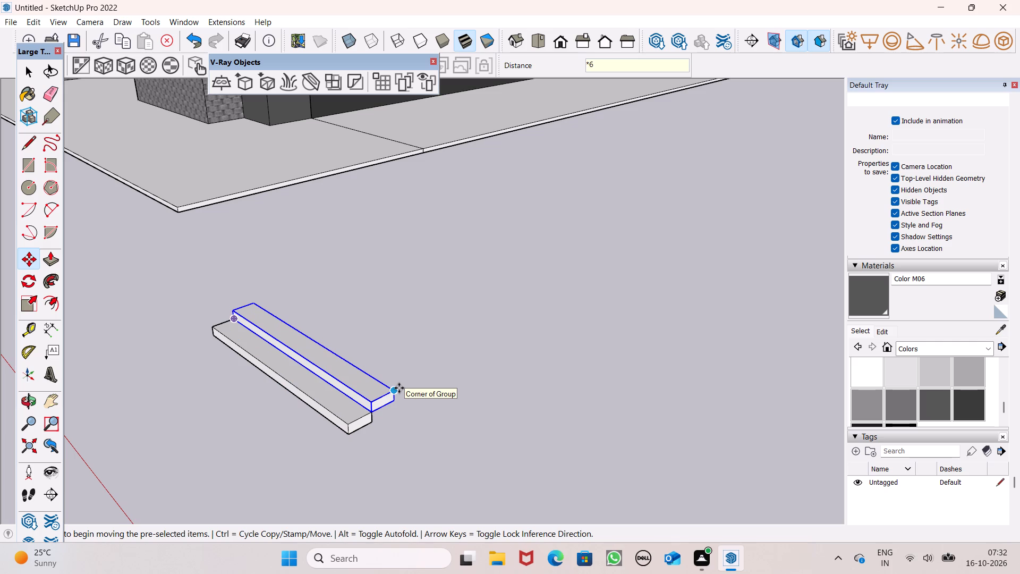
key("Return")
key("space")
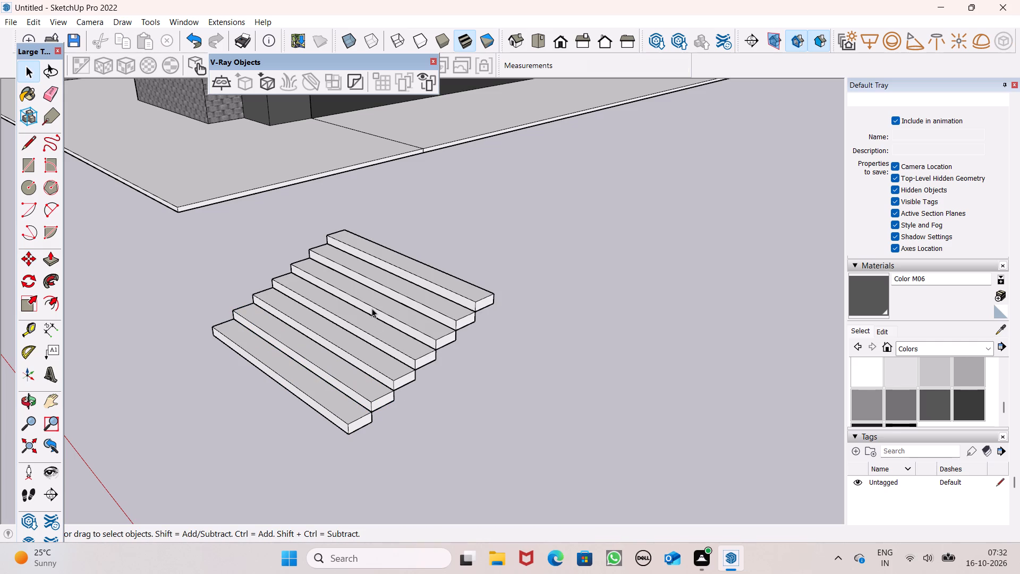
Copy the topmost step of the flight and place the copy away on the open ground beside it.
left_click(453, 288)
key("m")
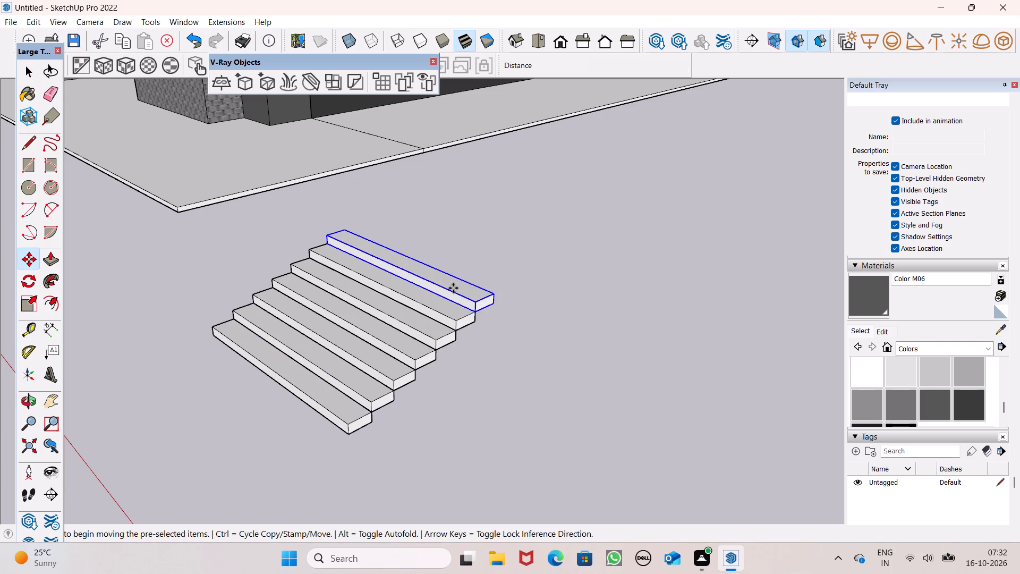
key("Return")
left_click_drag(477, 300, 494, 312)
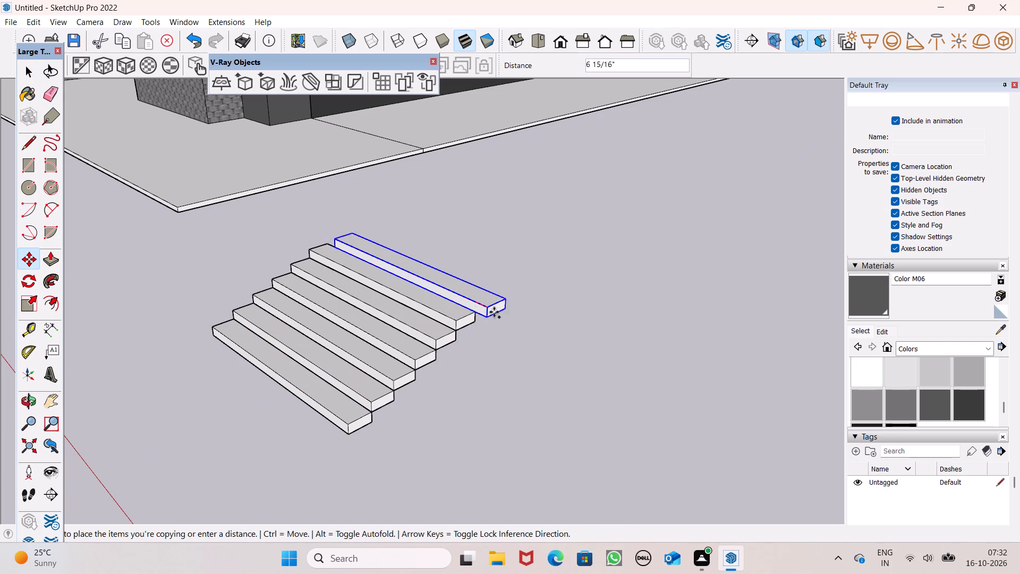
left_click_drag(494, 312, 1018, 573)
key("space")
left_click(462, 426)
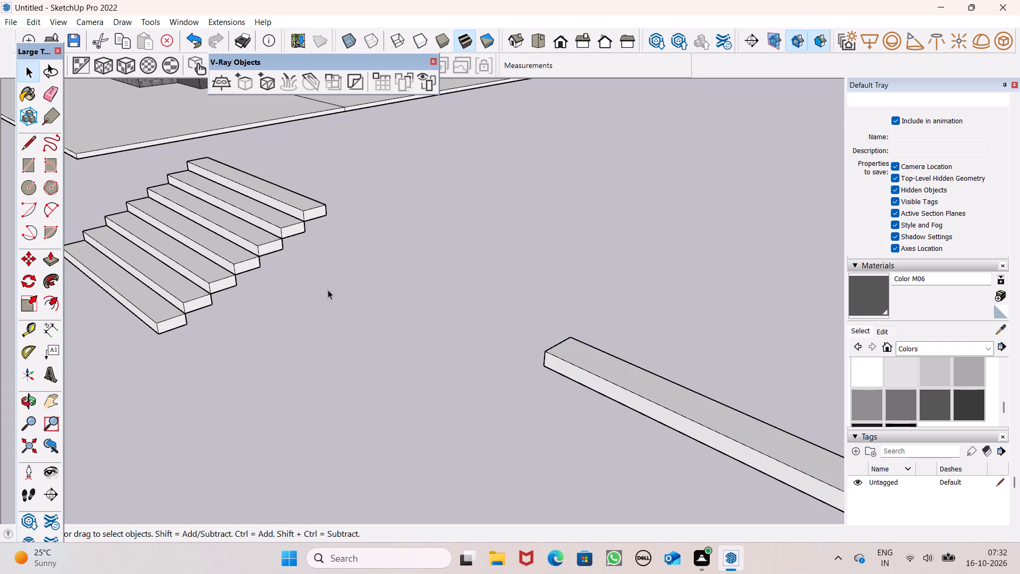
Select the seven steps of the flight and make them one group, leaving out the separate copy.
left_click(139, 286, "ctrl")
left_click(159, 268, "ctrl")
left_click(185, 253, "ctrl")
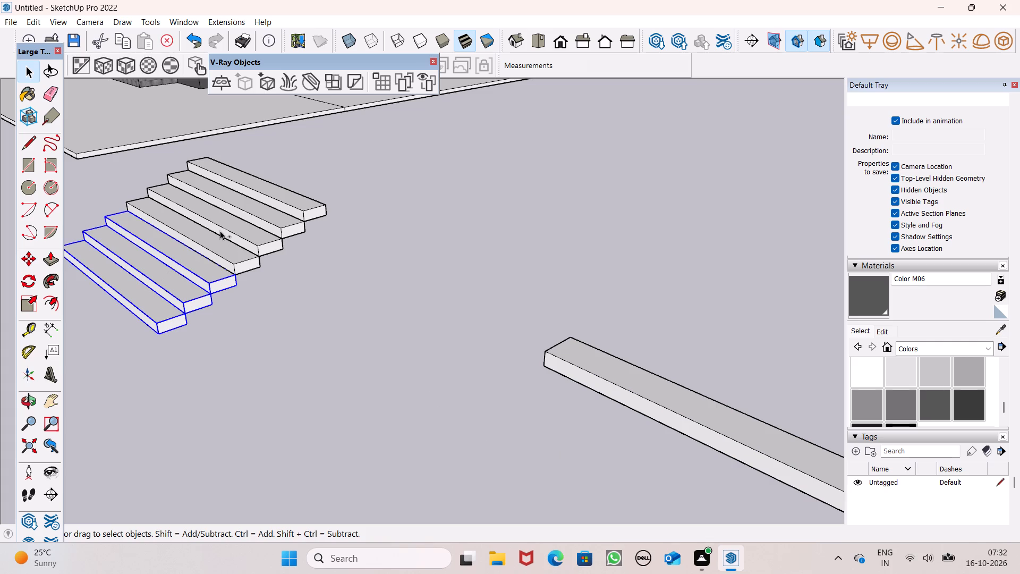
left_click(220, 231, "ctrl")
left_click(212, 235, "ctrl")
left_click(257, 212, "ctrl")
left_click(275, 197, "ctrl")
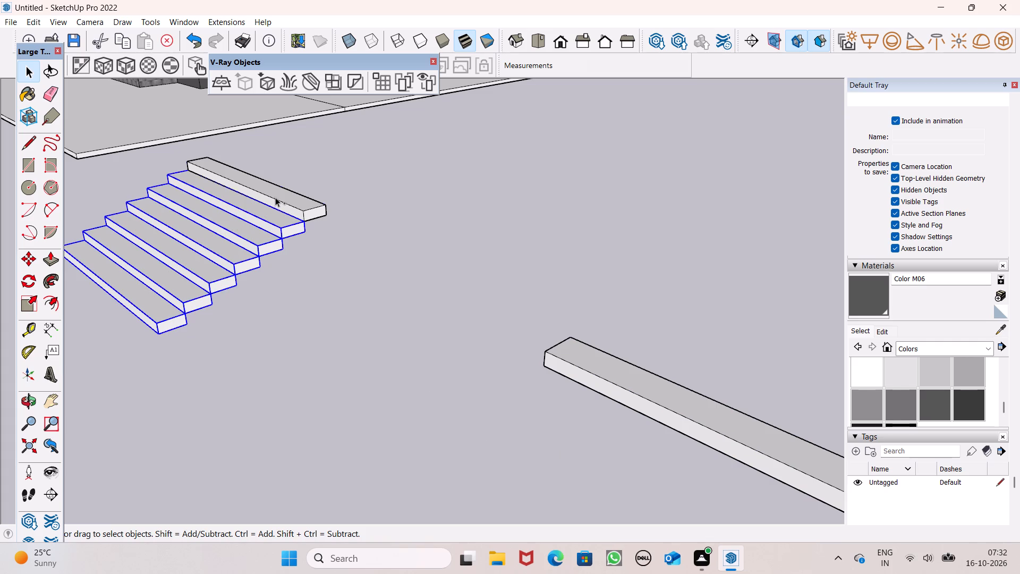
right_click(275, 197, "ctrl")
left_click(313, 317, "ctrl")
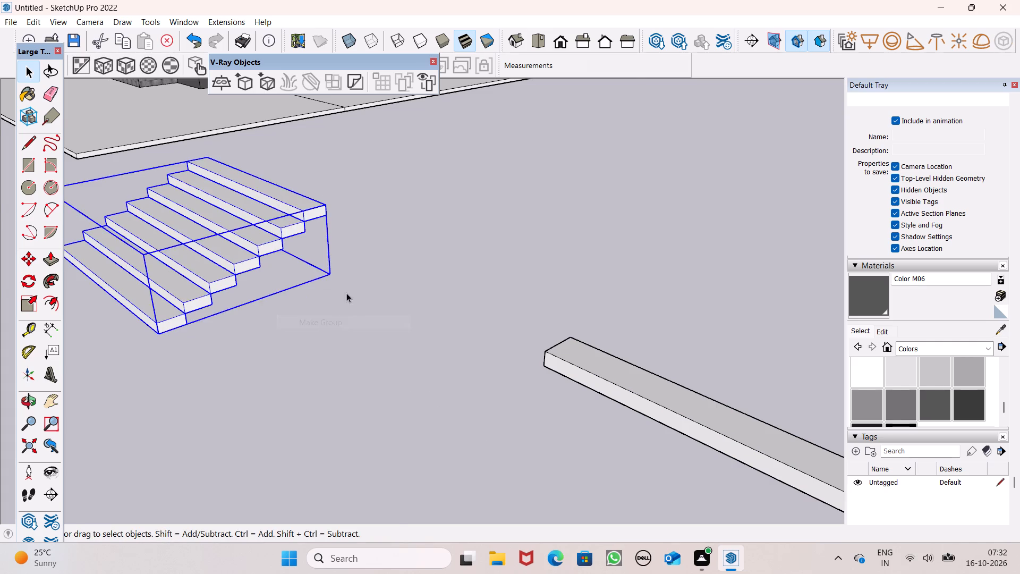
Move the stair group about 71' to the front plinth, between the low block wall and the wide block planter.
scroll(346, 292, "down", 14)
middle_click_drag(377, 340, 565, 385)
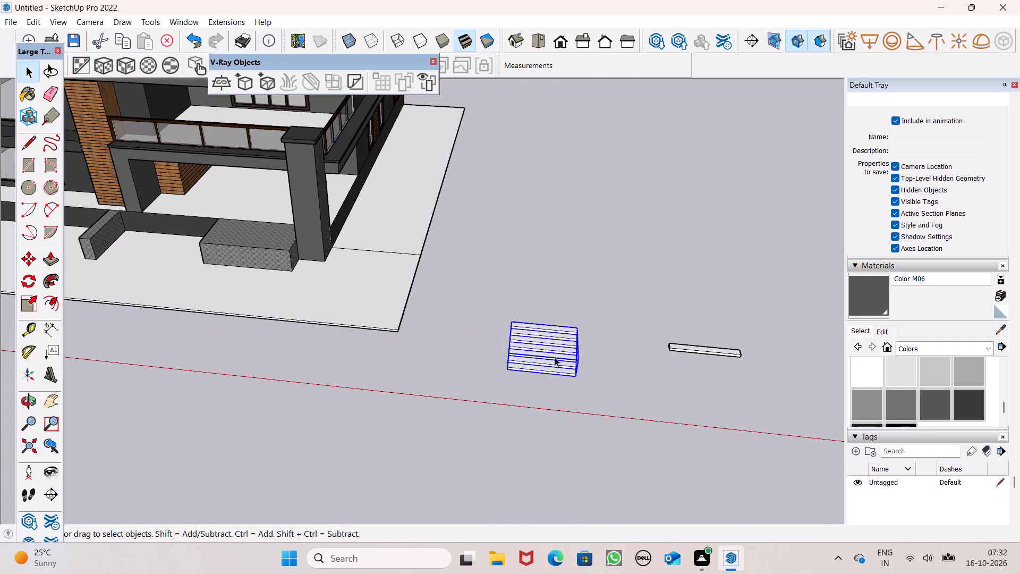
key("m")
key("Return")
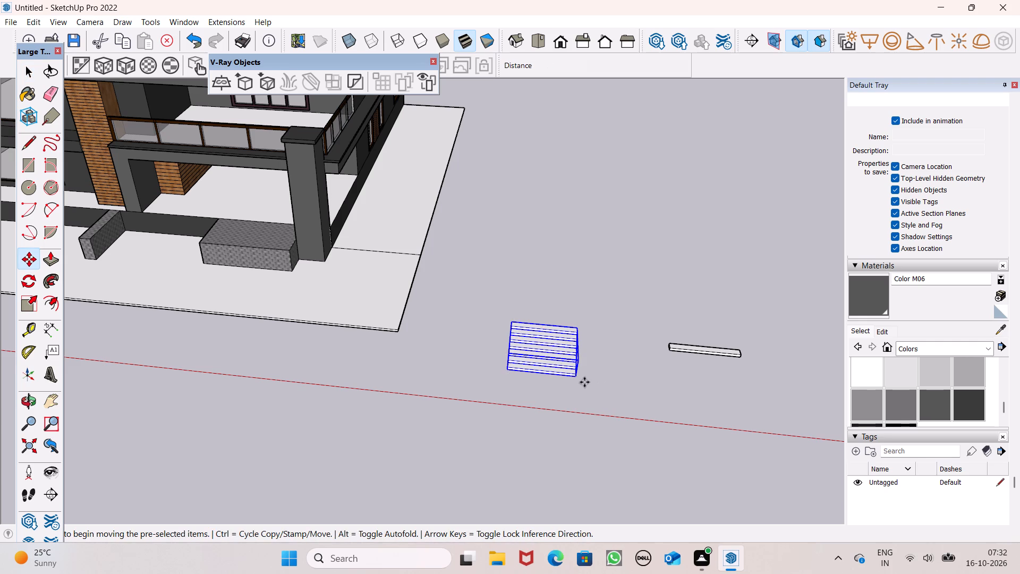
left_click_drag(578, 378, 148, 254)
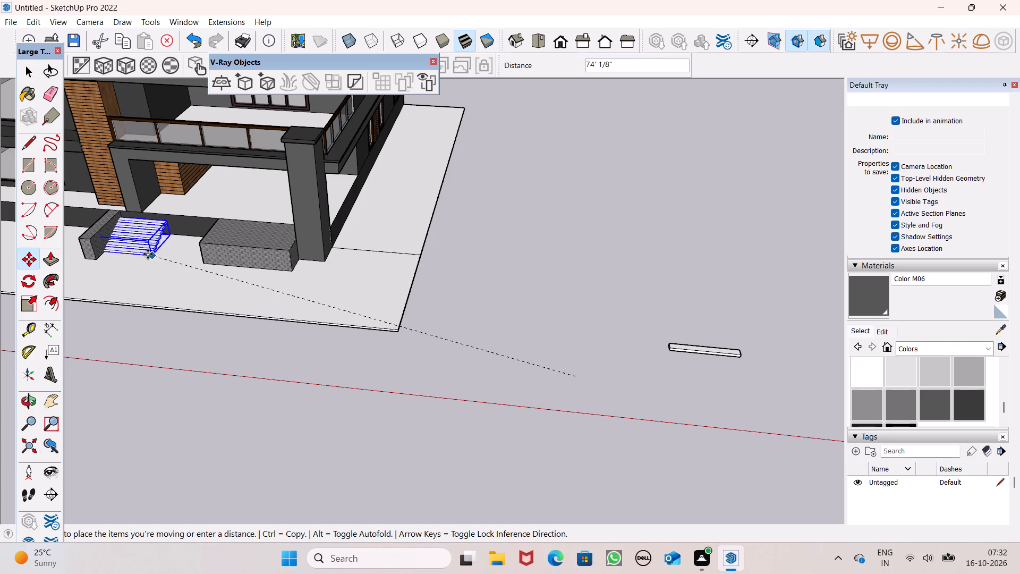
left_click_drag(148, 254, 169, 252)
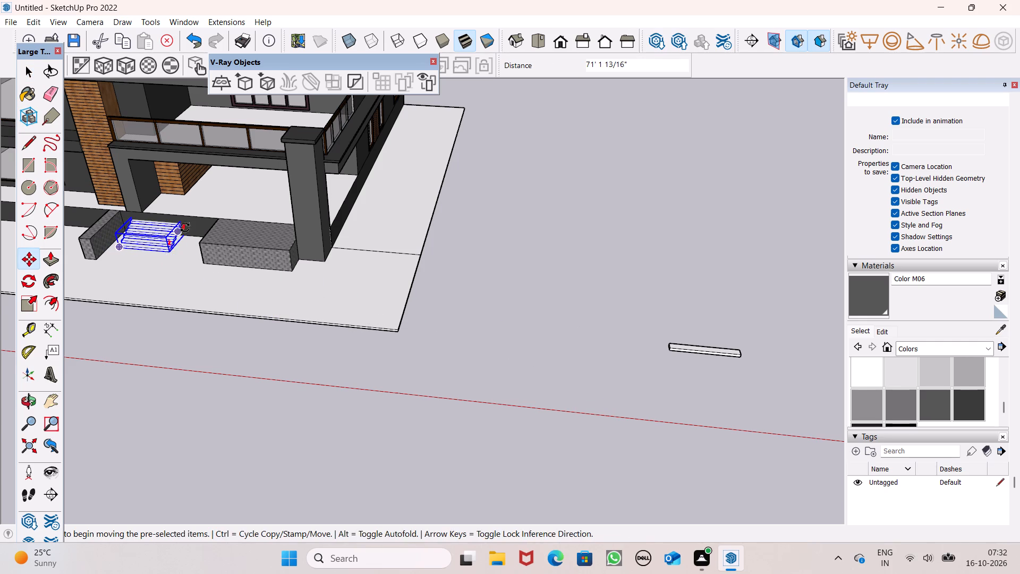
Shift the stair group along the front plinth, closer to the low block wall.
scroll(185, 208, "up", 7)
middle_click_drag(212, 276, 82, 324)
middle_click_drag(107, 313, 113, 310)
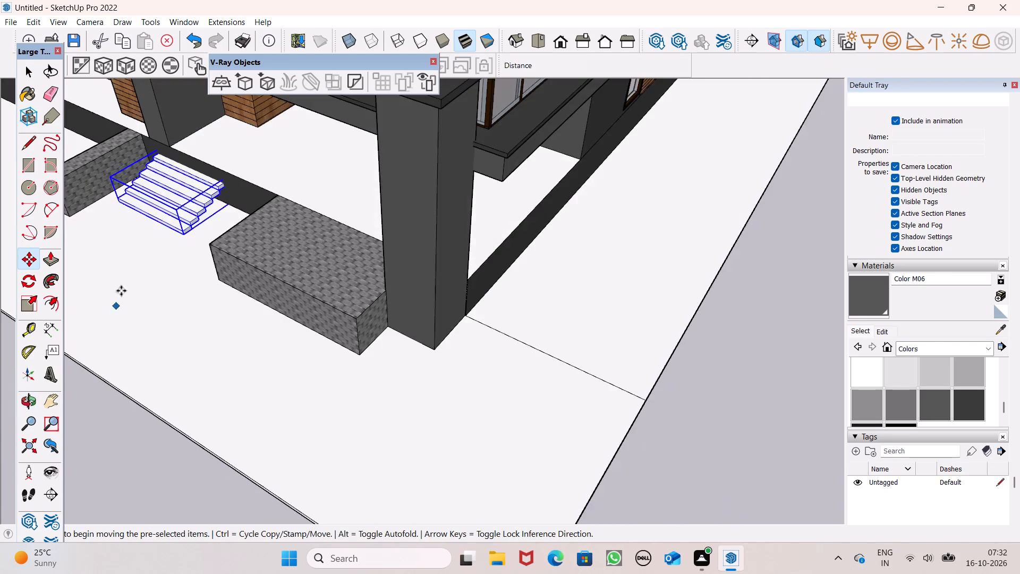
scroll(137, 231, "up", 5)
left_click_drag(210, 238, 180, 243)
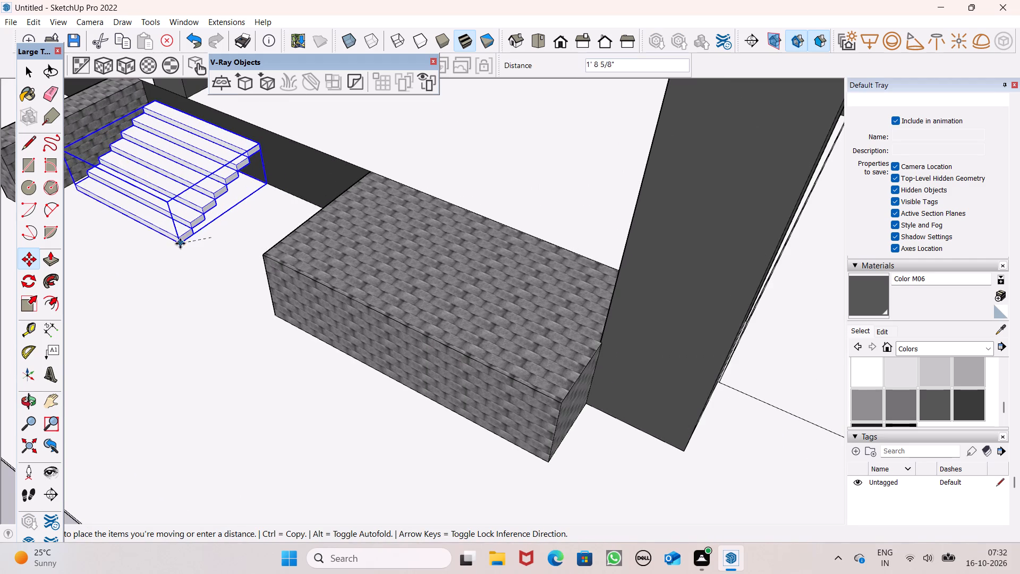
left_click_drag(180, 243, 166, 246)
scroll(227, 217, "up", 5)
scroll(370, 182, "down", 4)
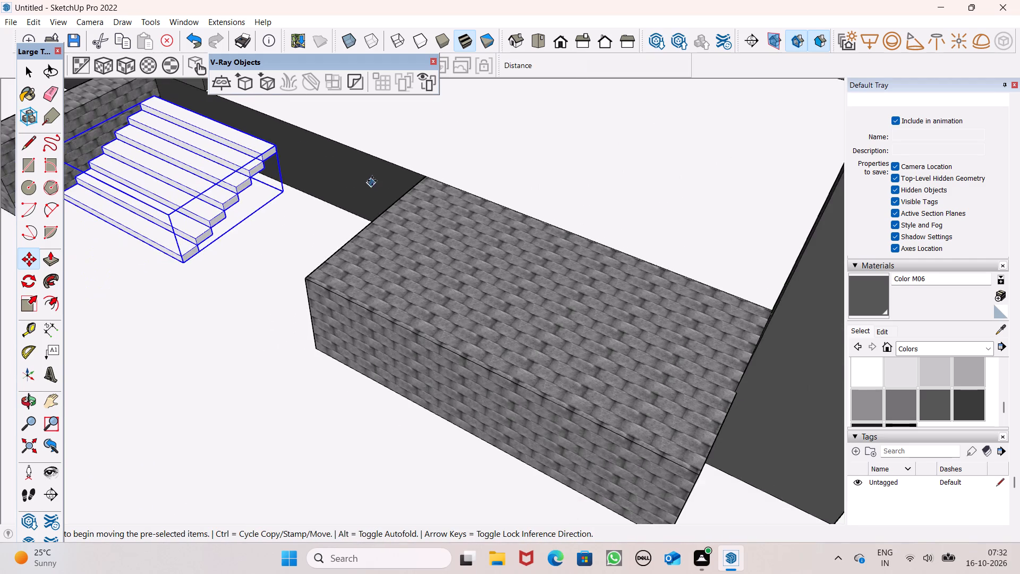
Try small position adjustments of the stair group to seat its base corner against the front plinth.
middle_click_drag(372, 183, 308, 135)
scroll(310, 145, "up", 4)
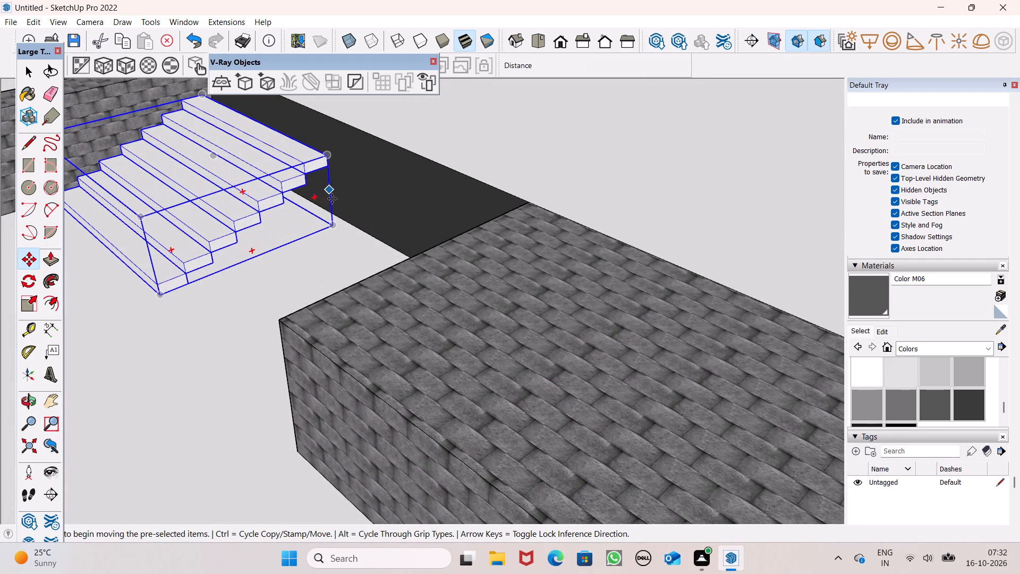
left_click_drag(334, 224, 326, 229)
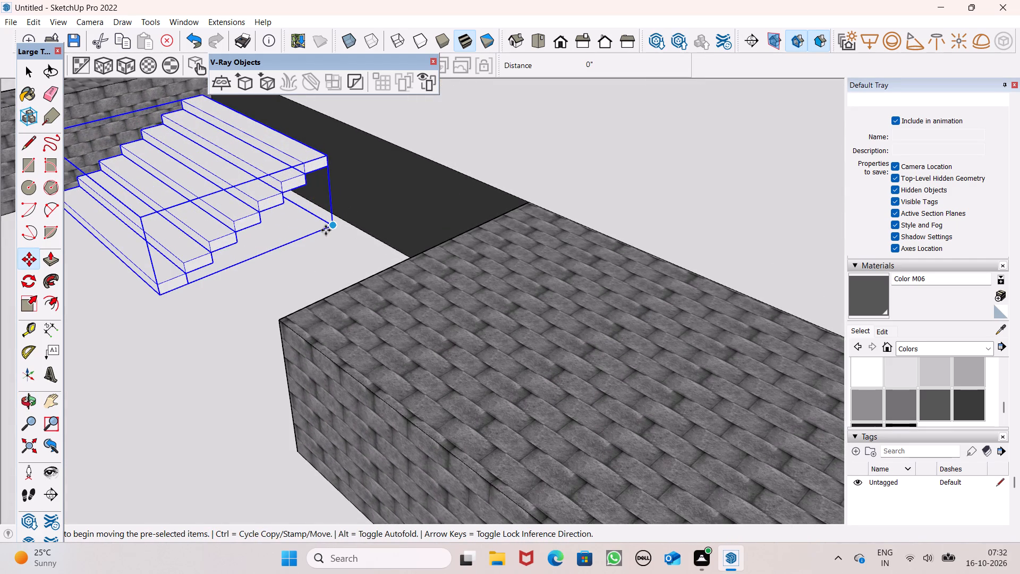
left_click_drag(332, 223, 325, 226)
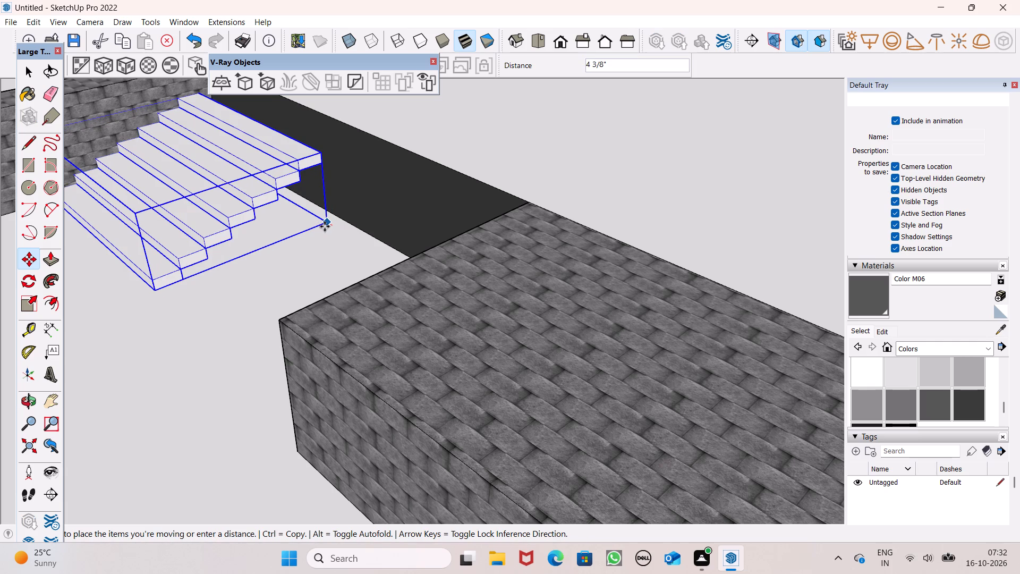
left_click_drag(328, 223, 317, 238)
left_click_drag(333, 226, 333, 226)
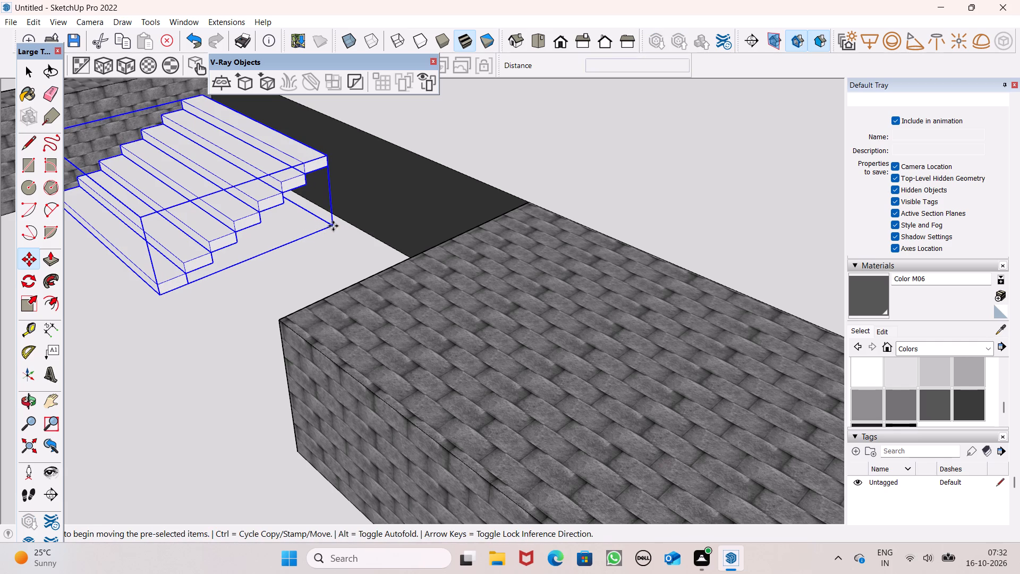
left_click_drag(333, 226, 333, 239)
Raise the stair group about 10" so that its lowest step stands on the ground surface.
scroll(380, 187, "down", 4)
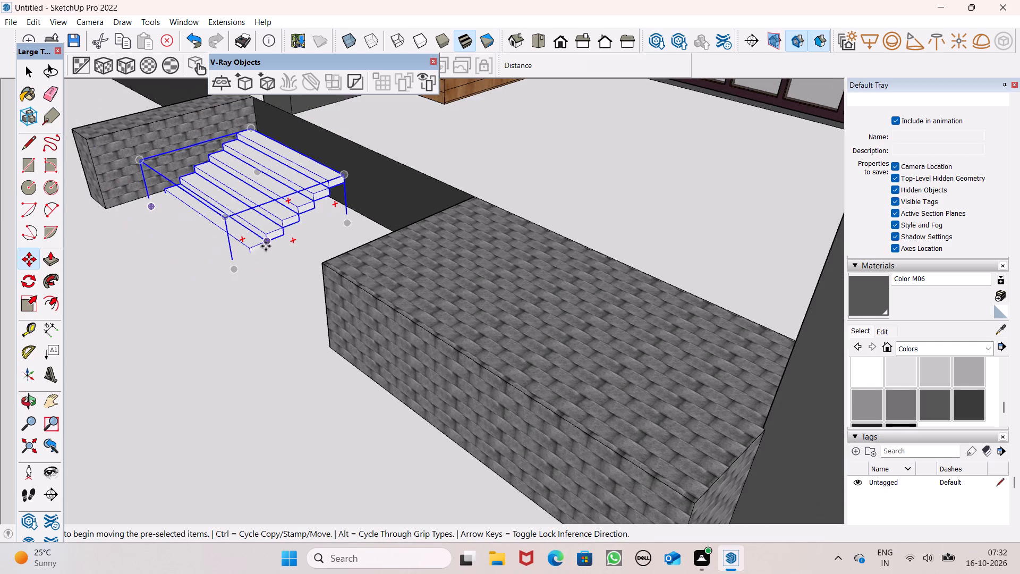
scroll(246, 258, "up", 4)
left_click(234, 270)
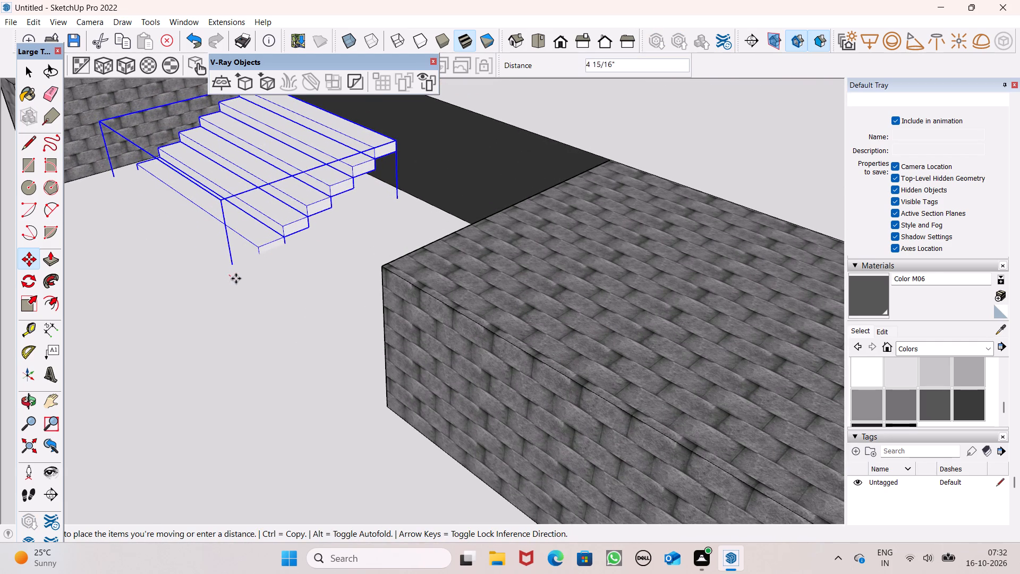
key("space")
key("m")
key("Return")
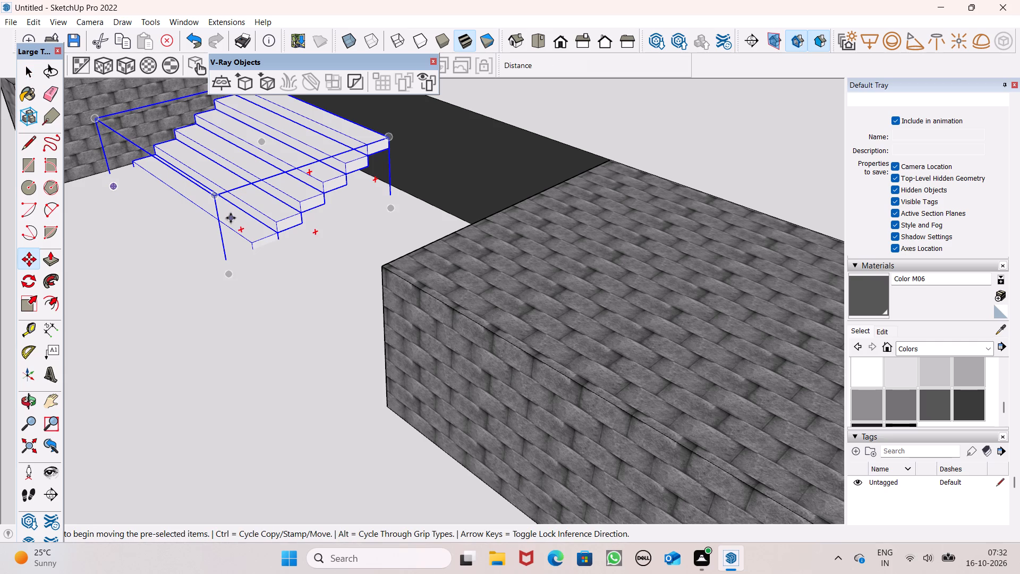
left_click_drag(228, 273, 227, 246)
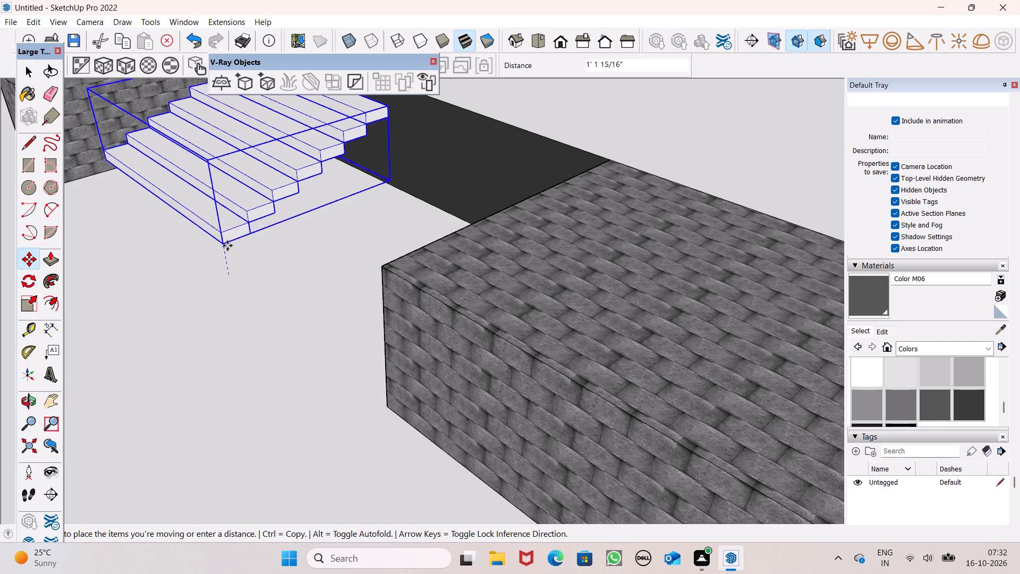
left_click_drag(227, 246, 229, 250)
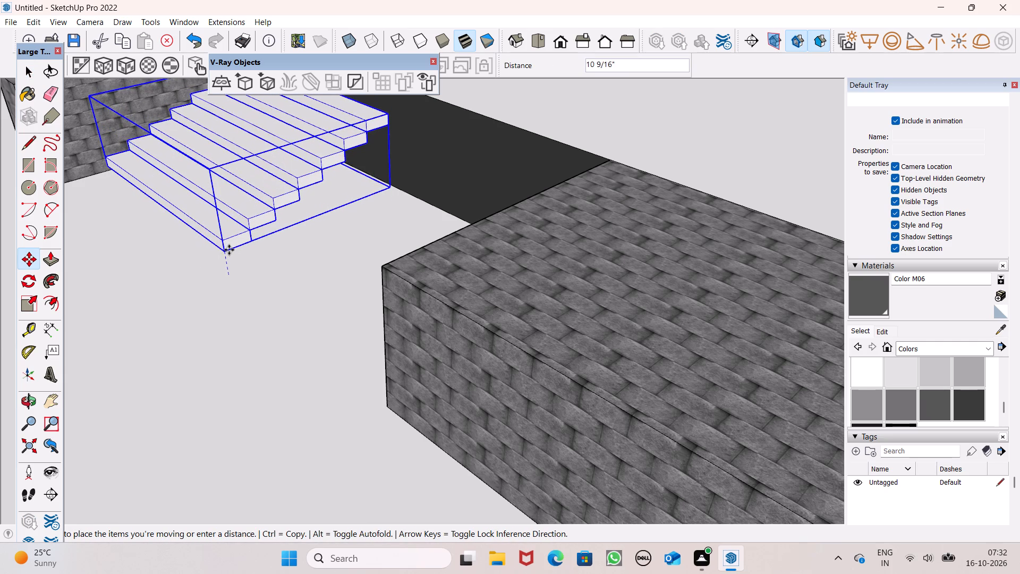
left_click_drag(229, 250, 231, 249)
Move the stair group about 17' away from the front plinth onto the open paving.
scroll(220, 247, "down", 6)
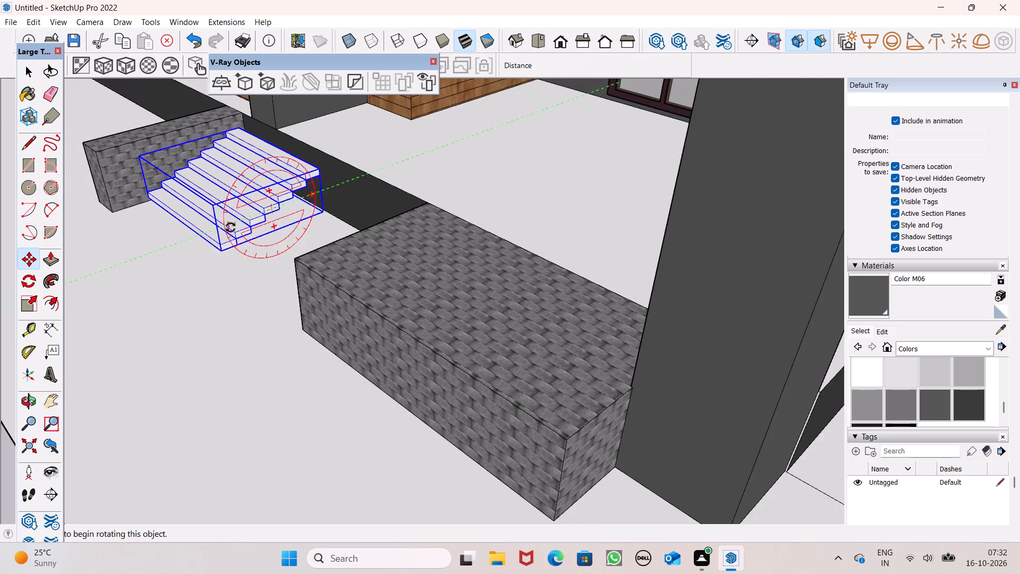
scroll(231, 227, "down", 5)
scroll(216, 232, "up", 4)
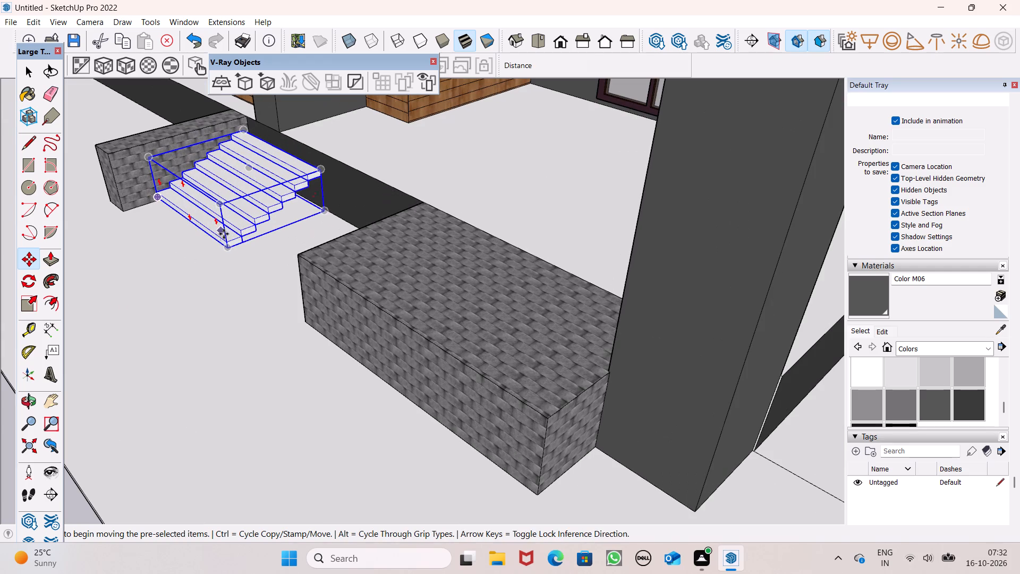
left_click_drag(231, 251, 39, 456)
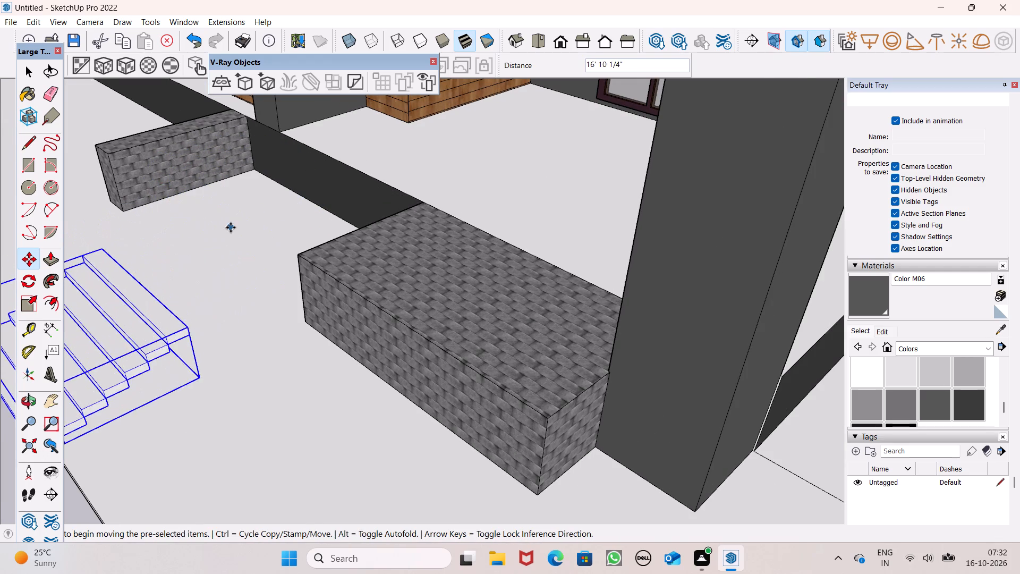
scroll(231, 227, "down", 6)
scroll(257, 269, "down", 4)
key("space")
Move the separate step copy about 92' from the open ground to the top edge of the front plinth.
scroll(667, 483, "down", 5)
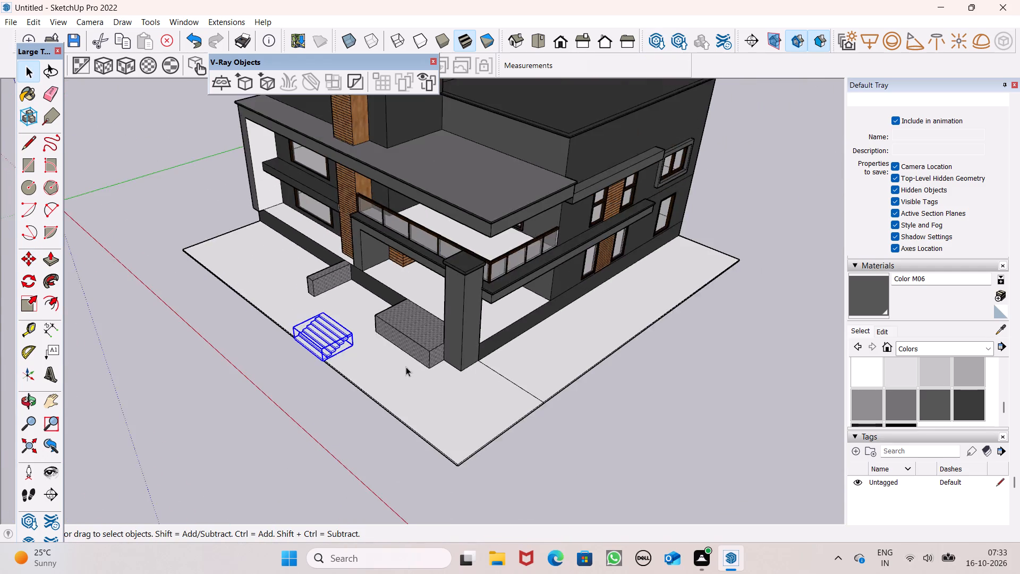
scroll(404, 356, "down", 10)
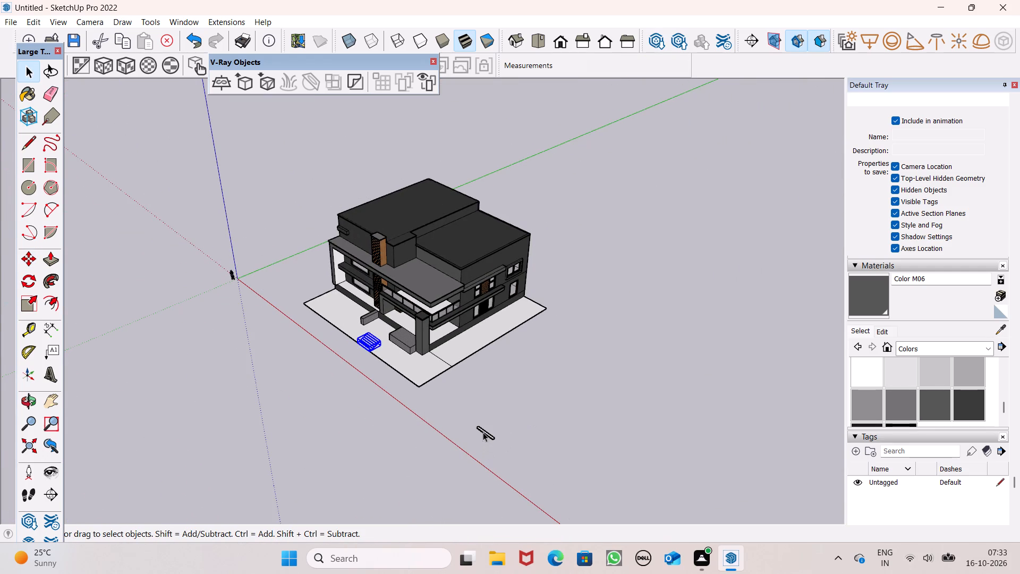
left_click(483, 432)
scroll(491, 377, "up", 6)
key("m")
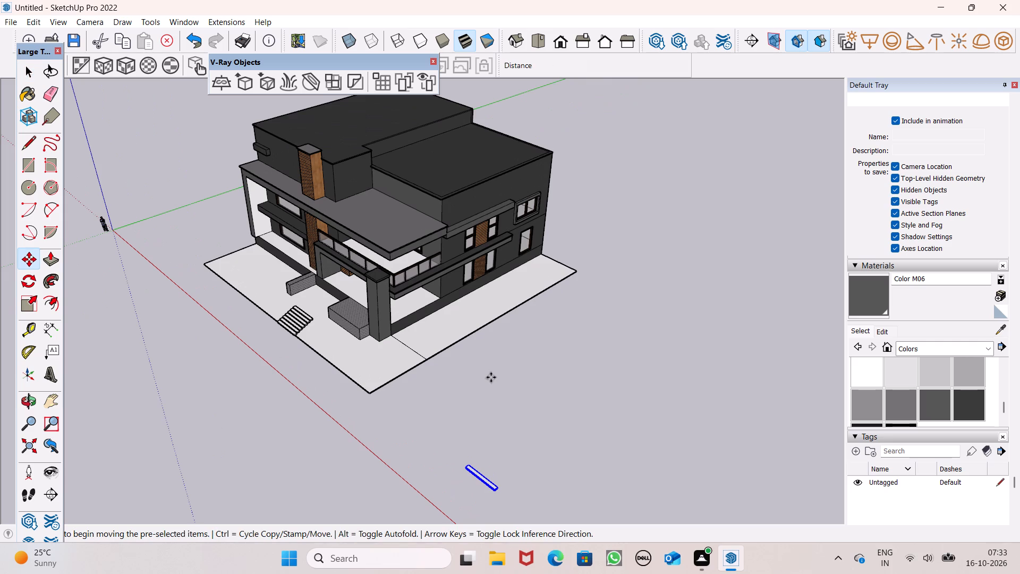
key("Return")
left_click_drag(494, 492, 441, 369)
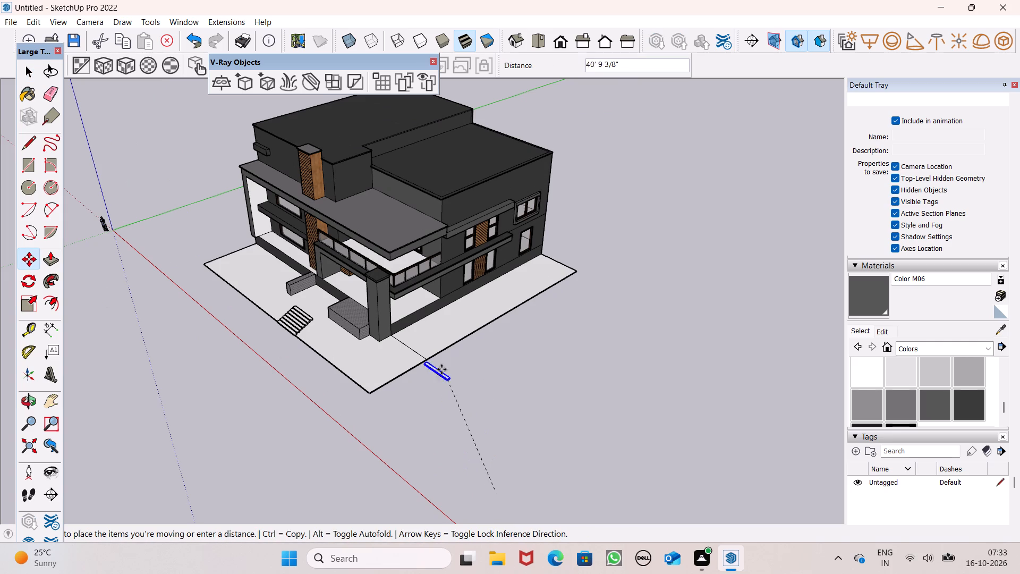
left_click_drag(441, 369, 324, 304)
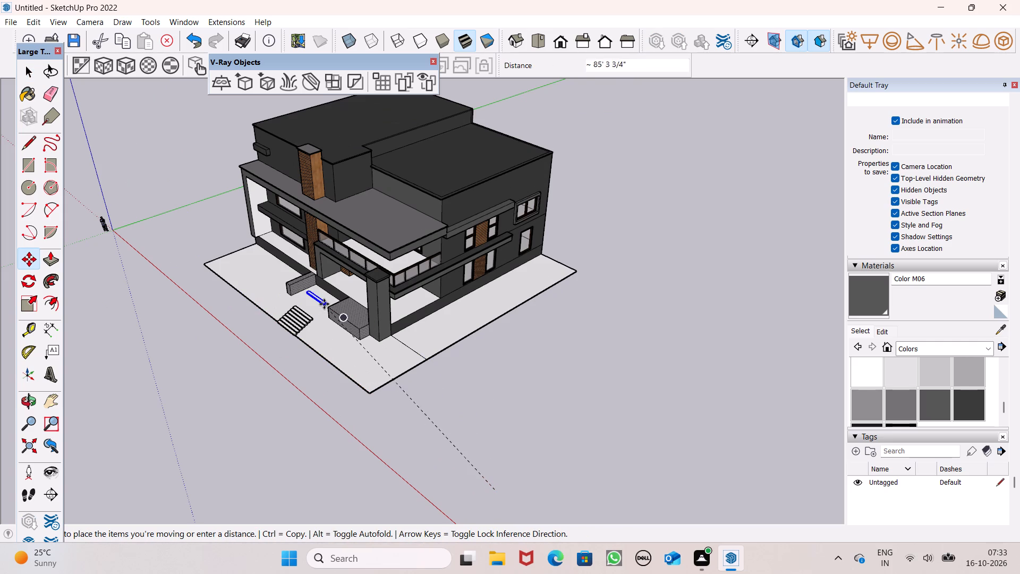
left_click_drag(324, 304, 336, 286)
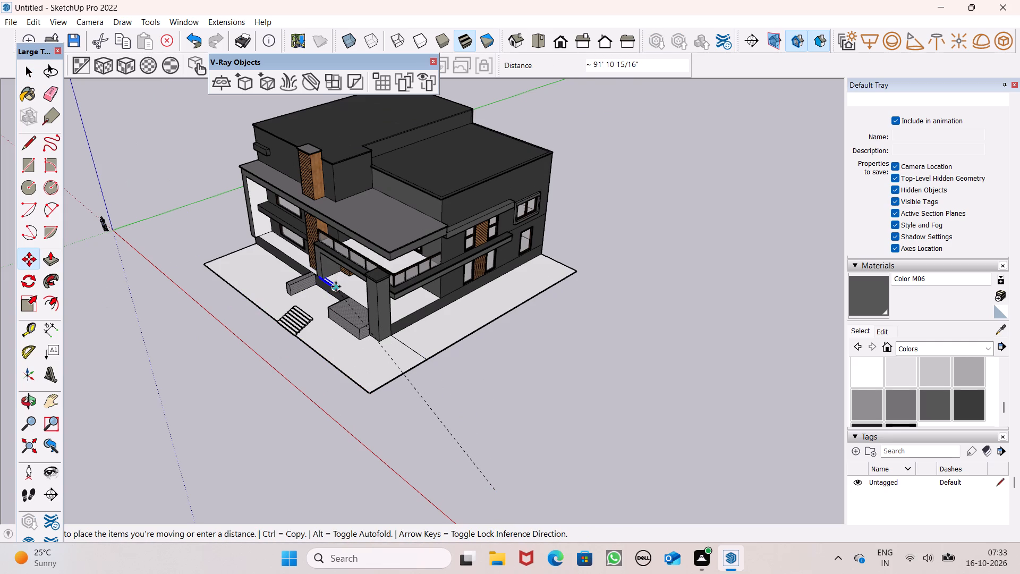
left_click_drag(336, 286, 336, 287)
Move the loose step onto the flight, snapping its lower front corner to the top step's rear corner as an eighth step.
scroll(331, 289, "up", 14)
middle_click_drag(318, 351, 293, 356)
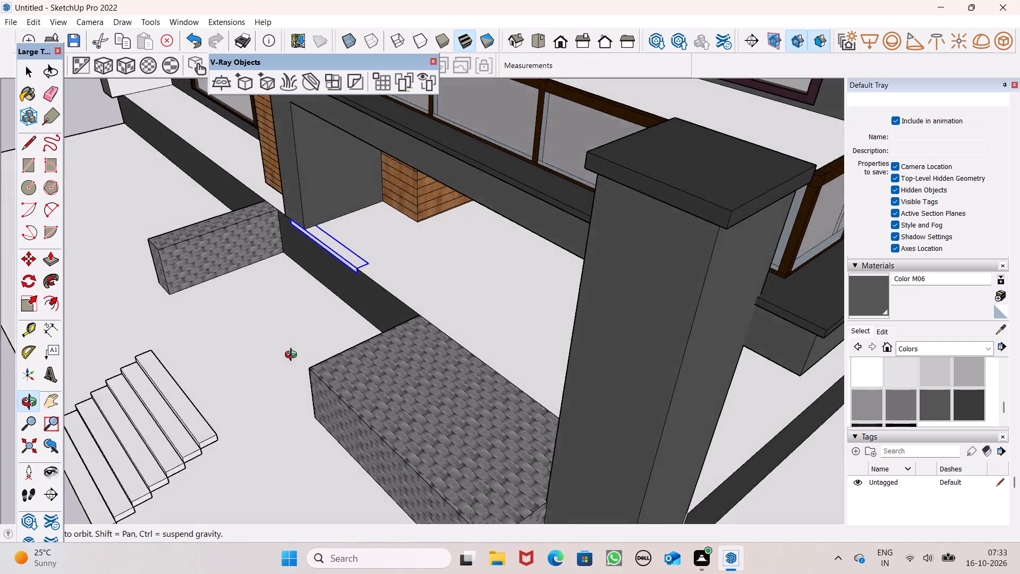
middle_click_drag(293, 356, 293, 357)
left_click_drag(220, 428, 229, 433)
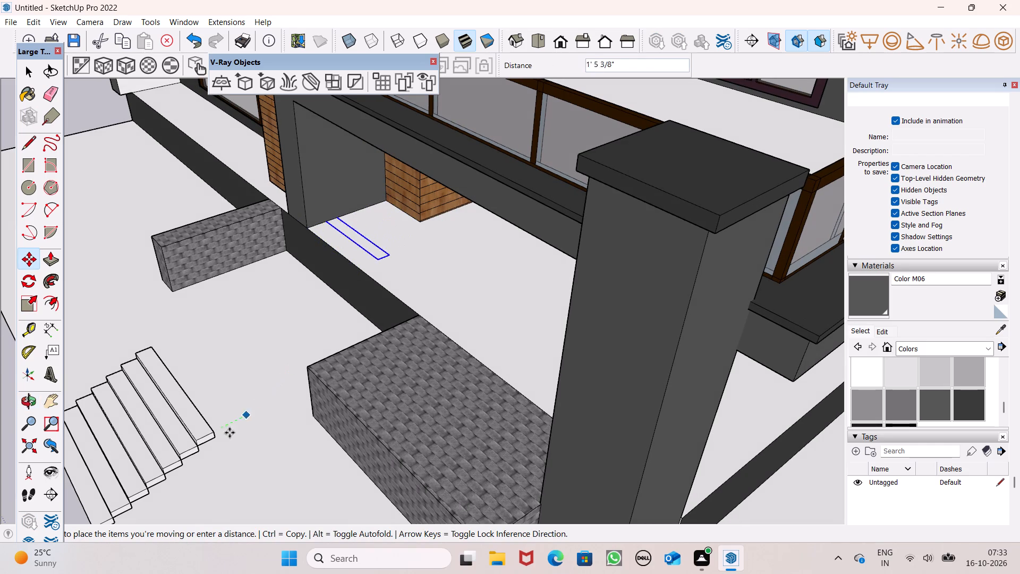
left_click_drag(229, 433, 207, 446)
left_click_drag(360, 269, 356, 276)
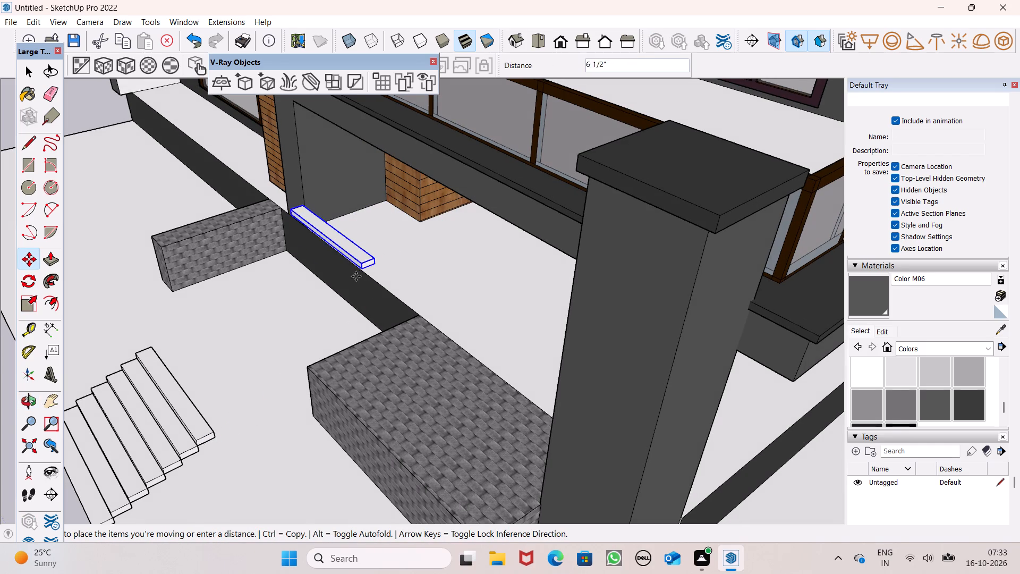
left_click_drag(356, 276, 214, 434)
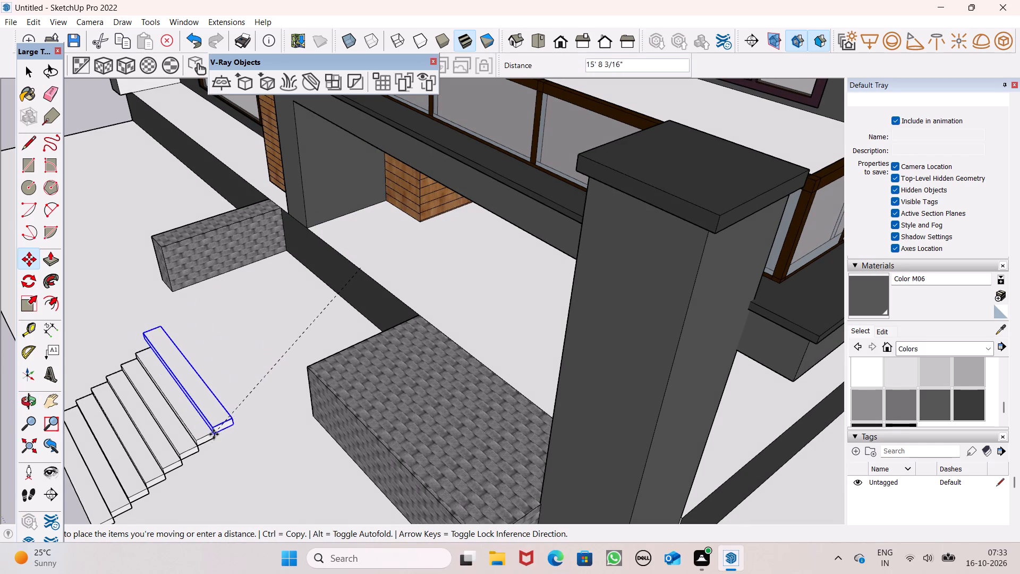
left_click_drag(214, 434, 214, 435)
middle_click_drag(206, 445, 218, 360)
scroll(210, 384, "up", 6)
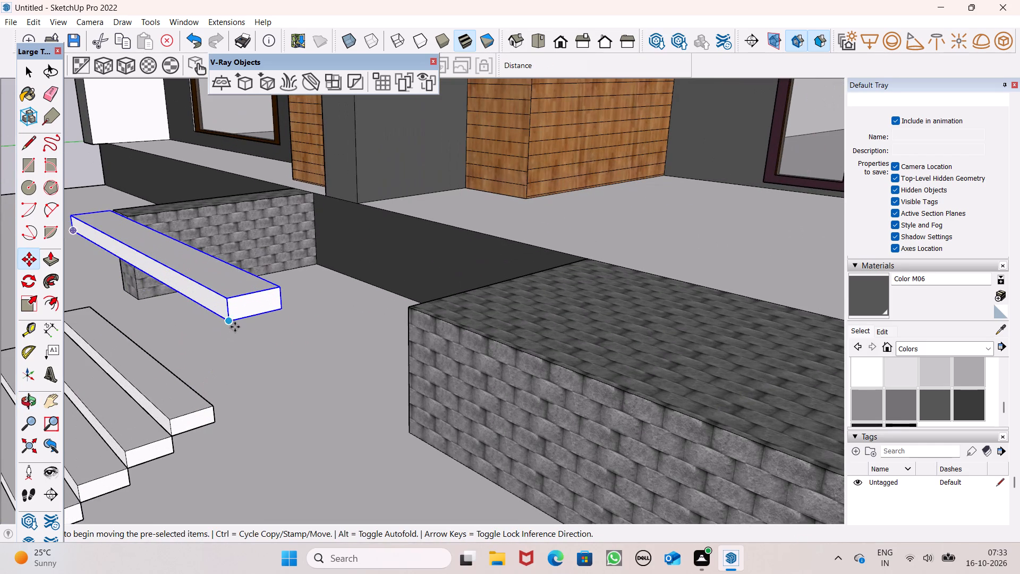
left_click_drag(232, 328, 211, 404)
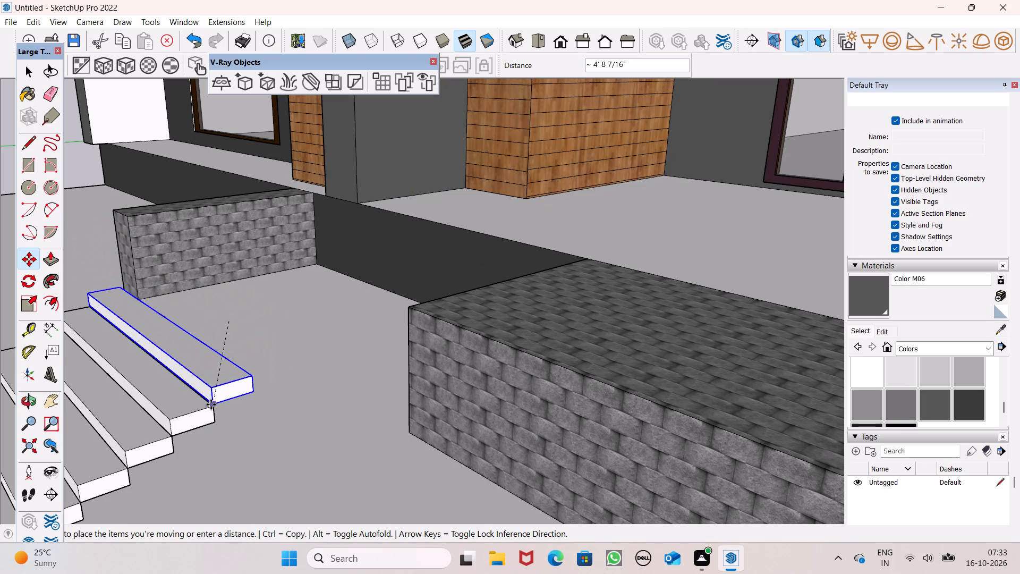
left_click_drag(211, 404, 209, 407)
Select the stair group together with the added top step and make them one group.
key("space")
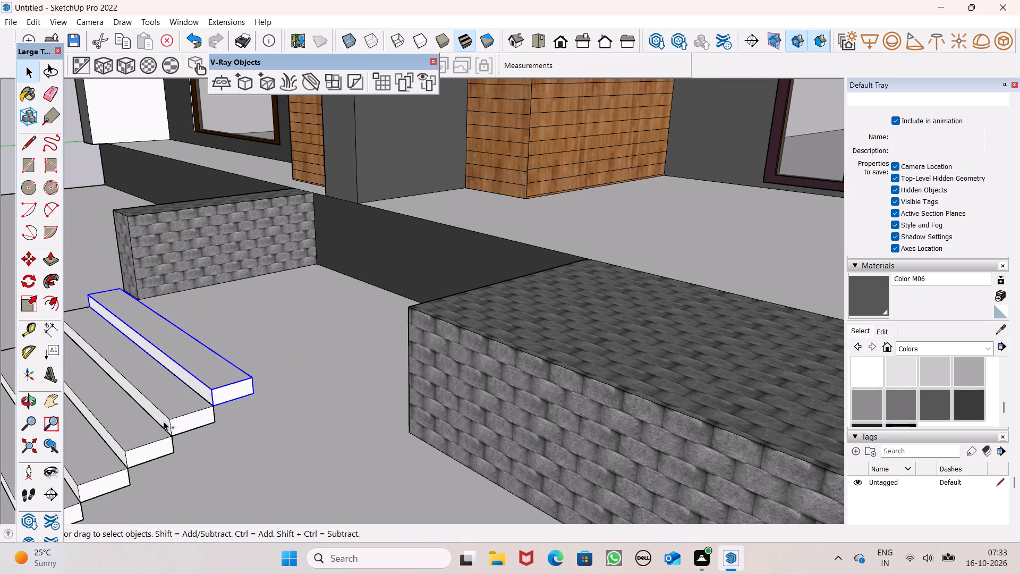
left_click(163, 420, "ctrl")
left_click(240, 366, "ctrl")
left_click(227, 375, "ctrl")
right_click(227, 375, "ctrl")
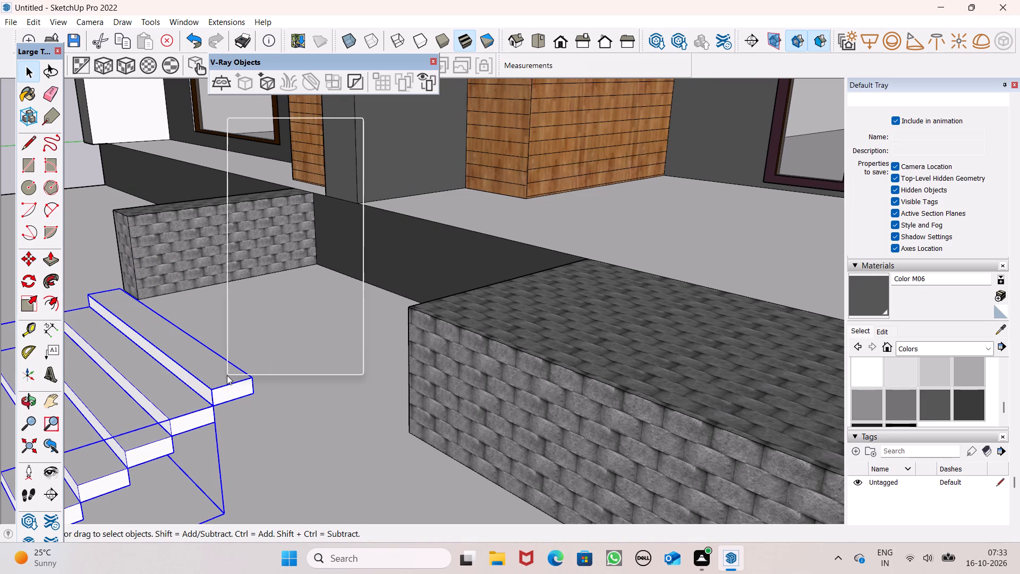
left_click(305, 244, "ctrl")
Move the eight-step stair group back against the front plinth, beside the low block wall.
scroll(303, 246, "down", 1)
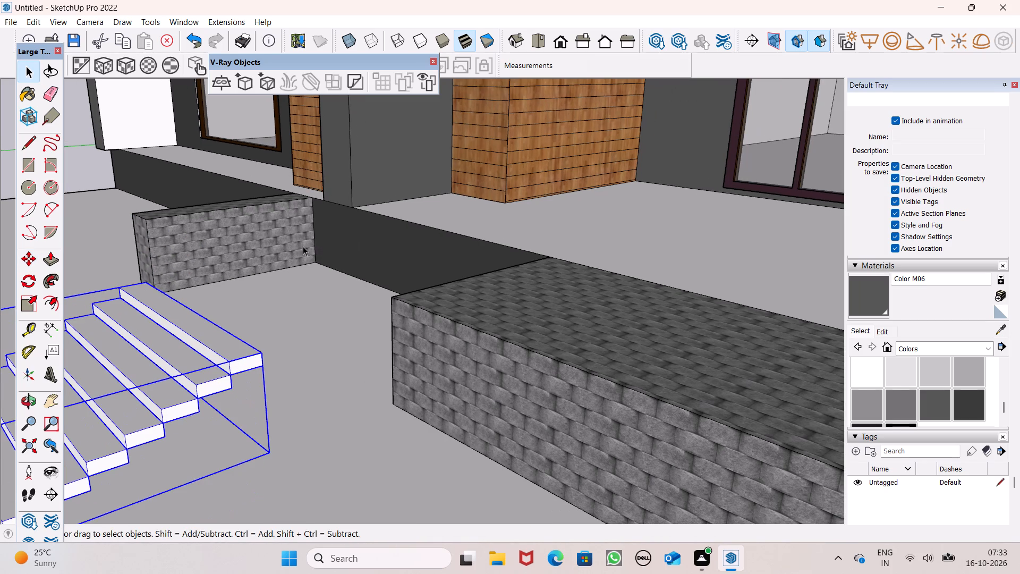
key("m")
key("Return")
left_click_drag(271, 456, 388, 323)
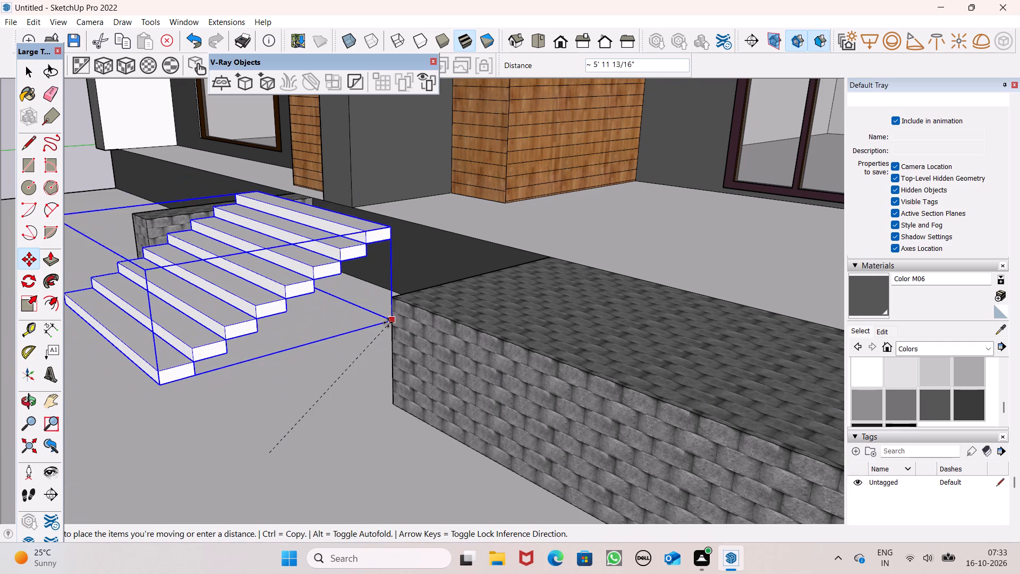
left_click_drag(388, 323, 387, 325)
middle_click_drag(391, 342, 505, 442)
scroll(465, 396, "up", 6)
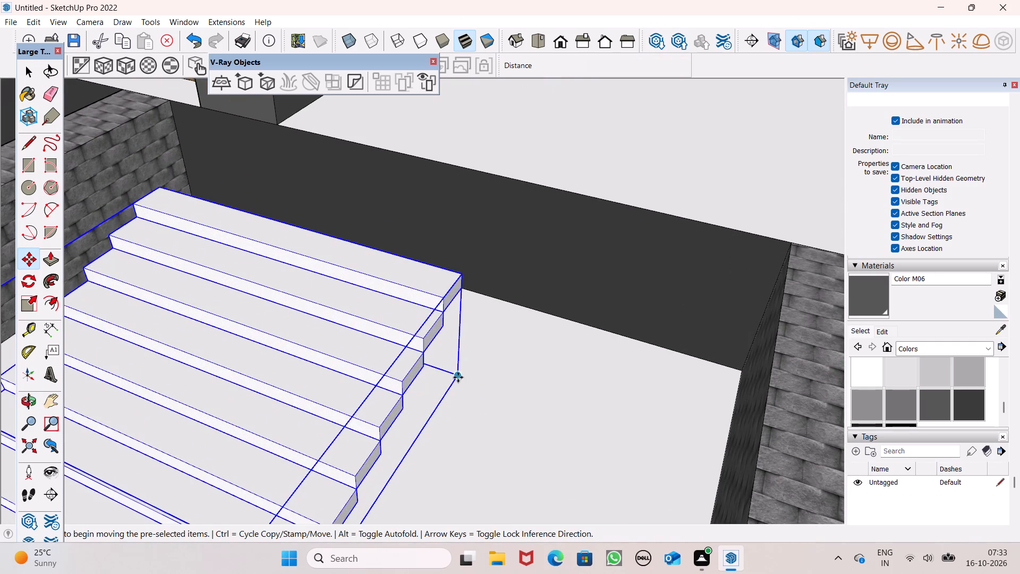
left_click_drag(457, 377, 487, 294)
scroll(493, 305, "down", 5)
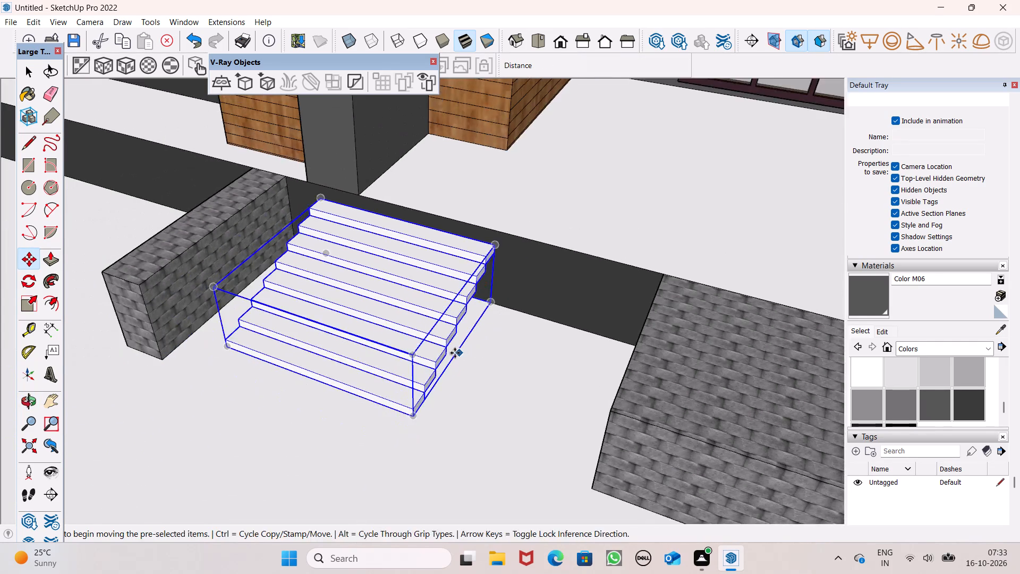
middle_click_drag(454, 355, 506, 302)
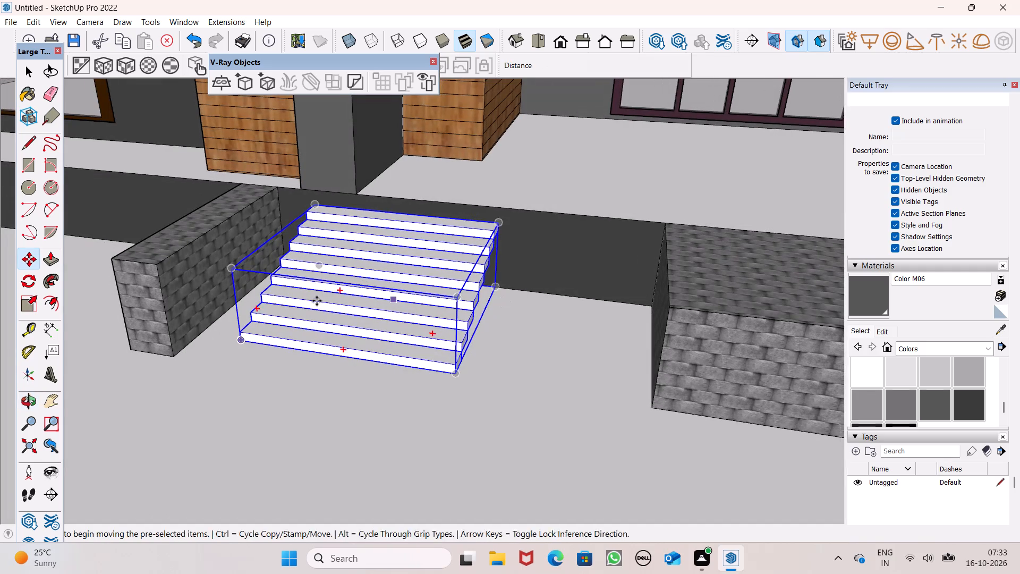
Scale the stair group's depth outward from the plinth by about 1.13.
left_click(34, 306)
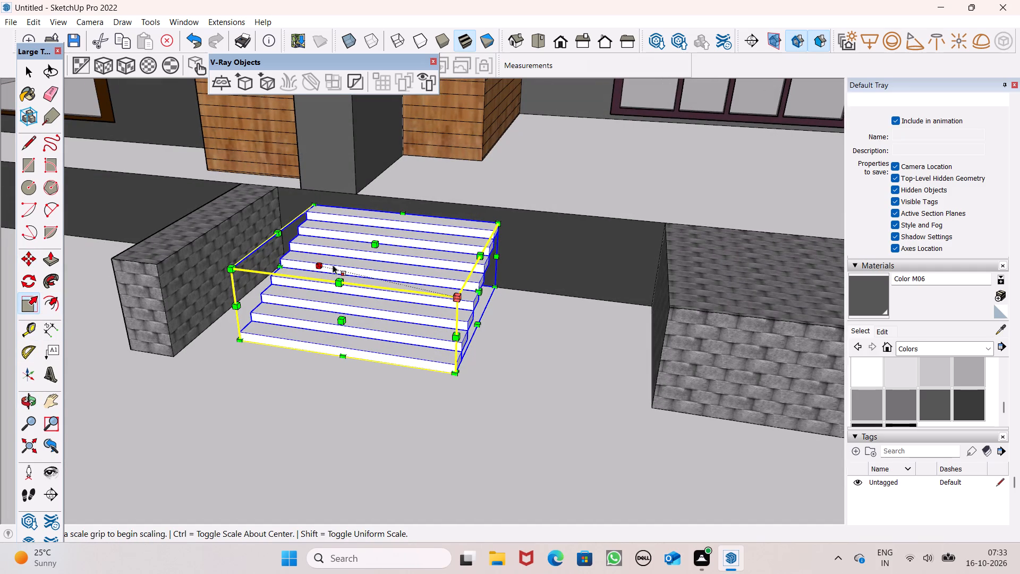
left_click_drag(342, 320, 333, 335)
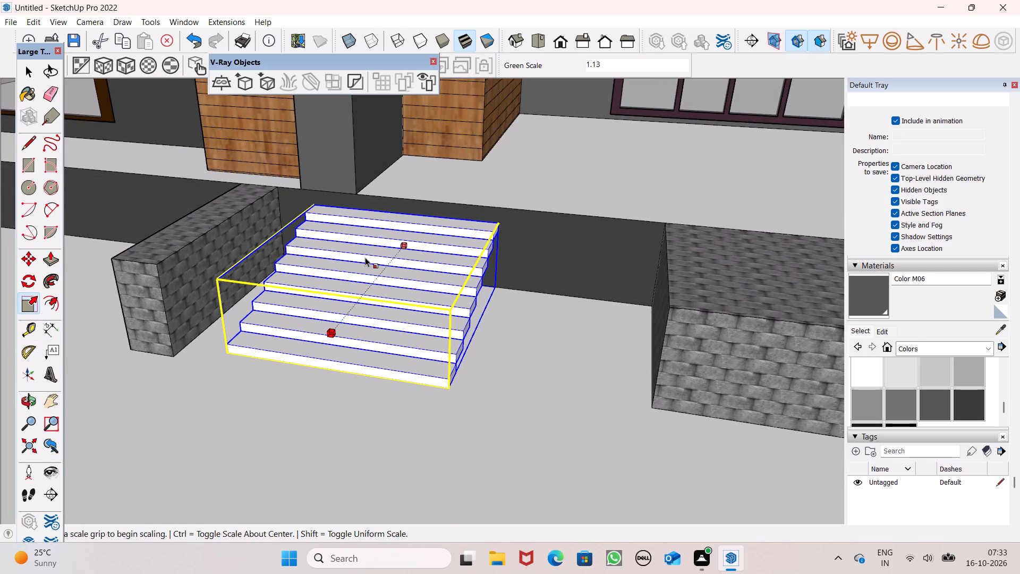
Scale the stair group's height by about 1.21 to bring its top step up to the plinth's top edge.
left_click_drag(368, 248, 372, 233)
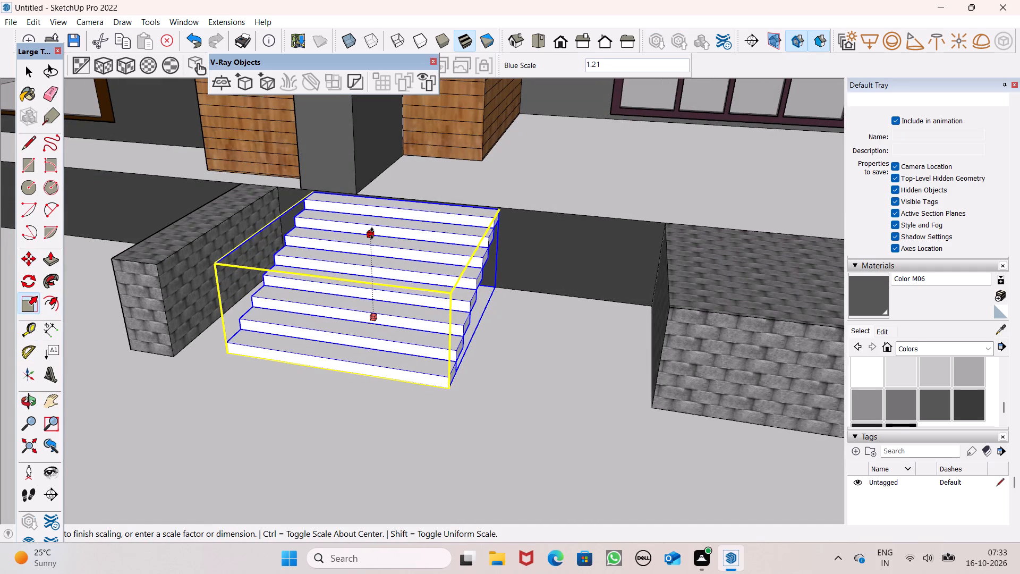
left_click_drag(372, 233, 372, 233)
scroll(373, 249, "down", 9)
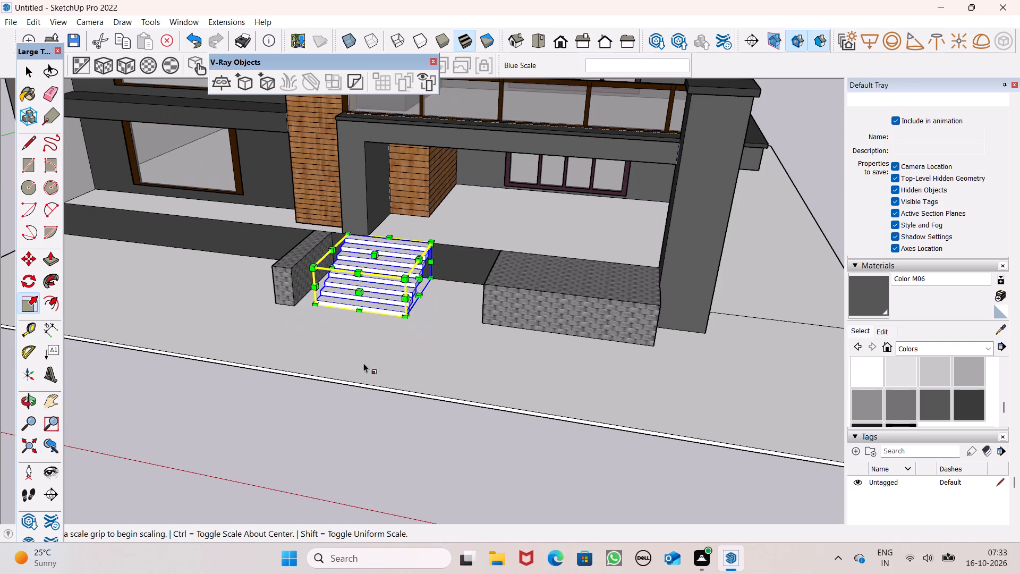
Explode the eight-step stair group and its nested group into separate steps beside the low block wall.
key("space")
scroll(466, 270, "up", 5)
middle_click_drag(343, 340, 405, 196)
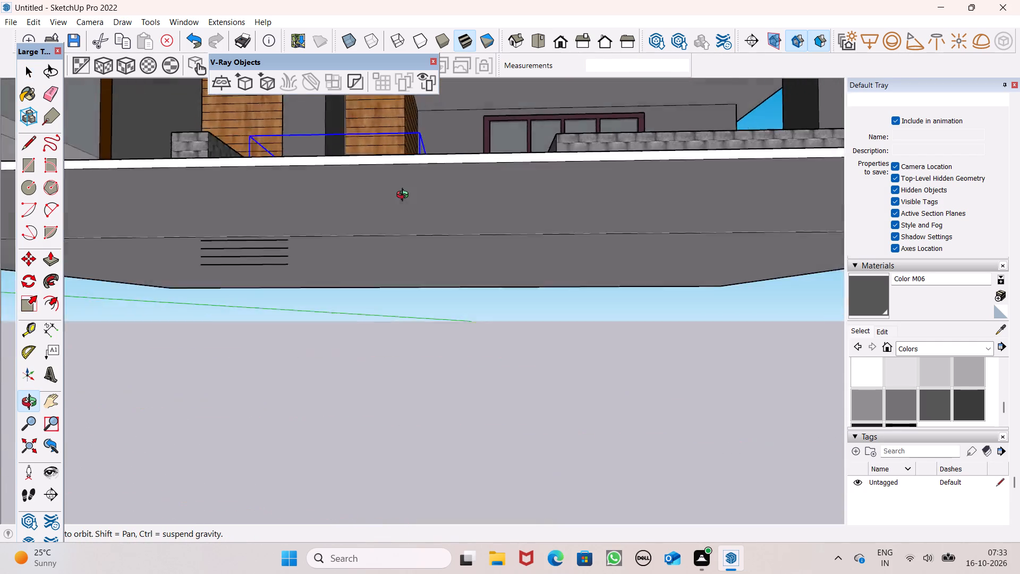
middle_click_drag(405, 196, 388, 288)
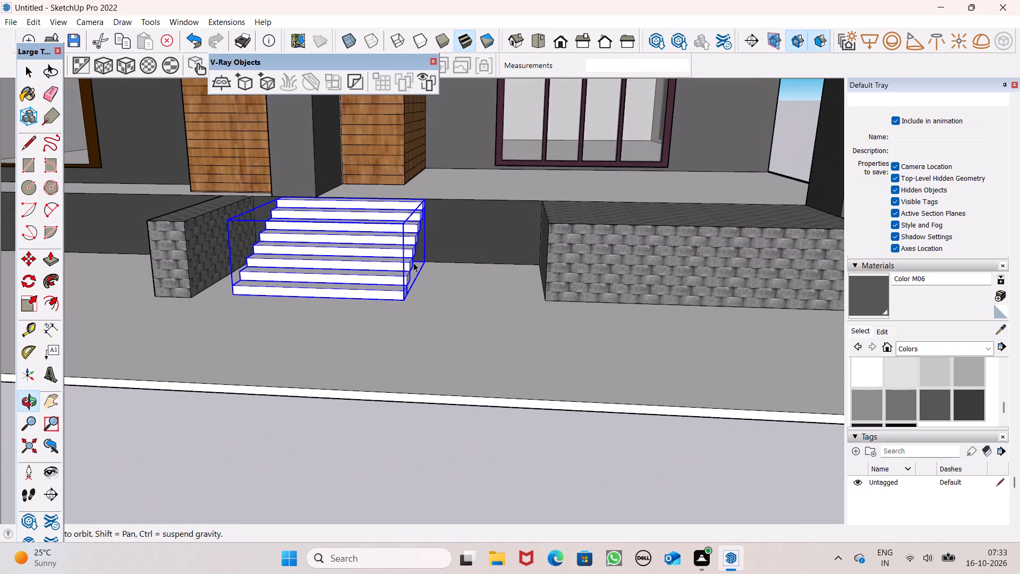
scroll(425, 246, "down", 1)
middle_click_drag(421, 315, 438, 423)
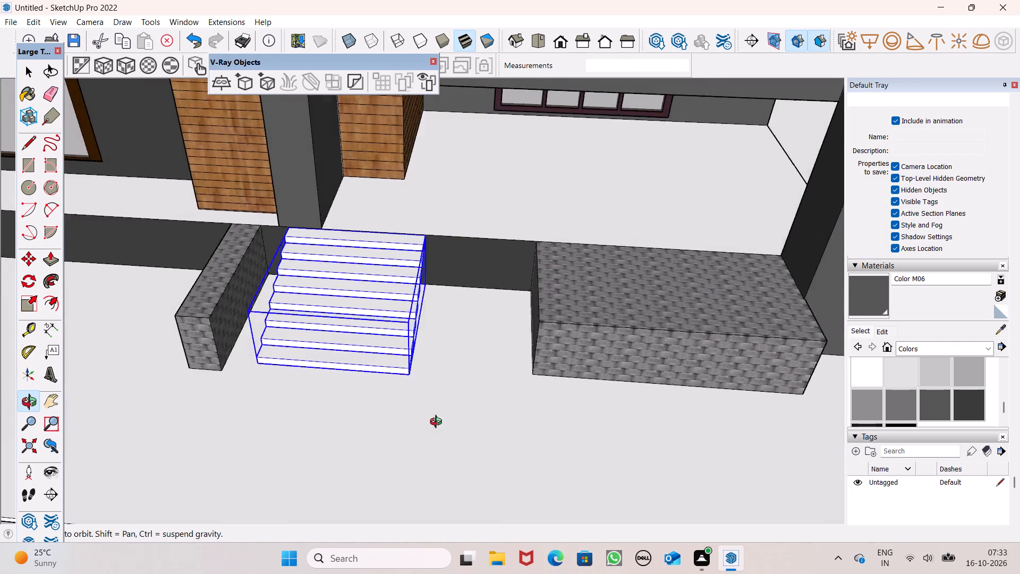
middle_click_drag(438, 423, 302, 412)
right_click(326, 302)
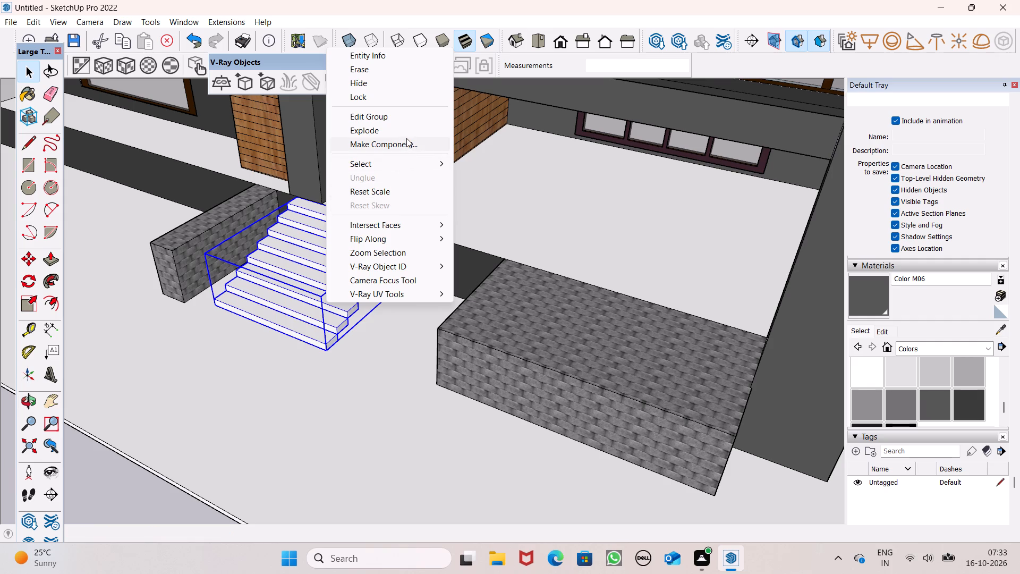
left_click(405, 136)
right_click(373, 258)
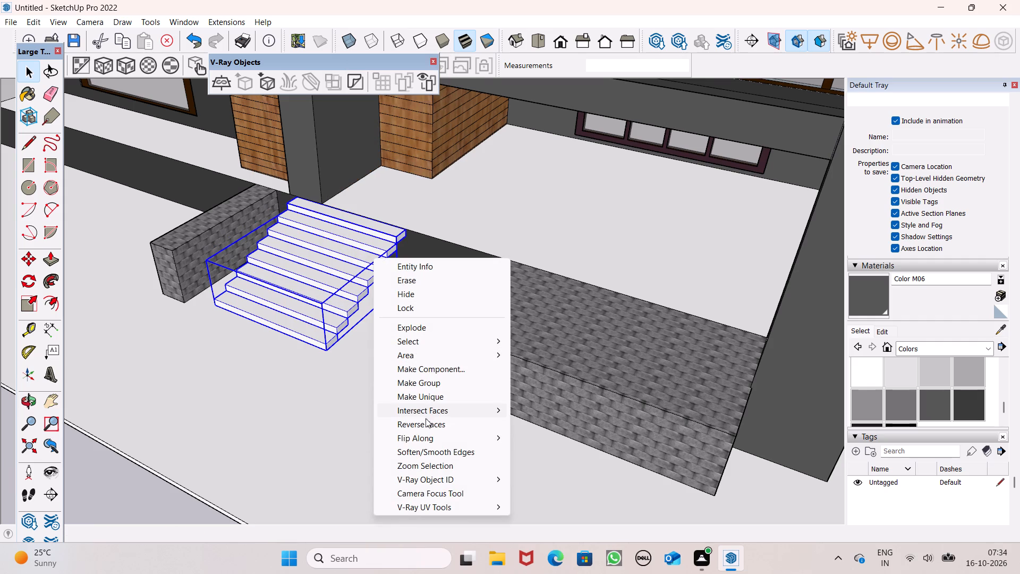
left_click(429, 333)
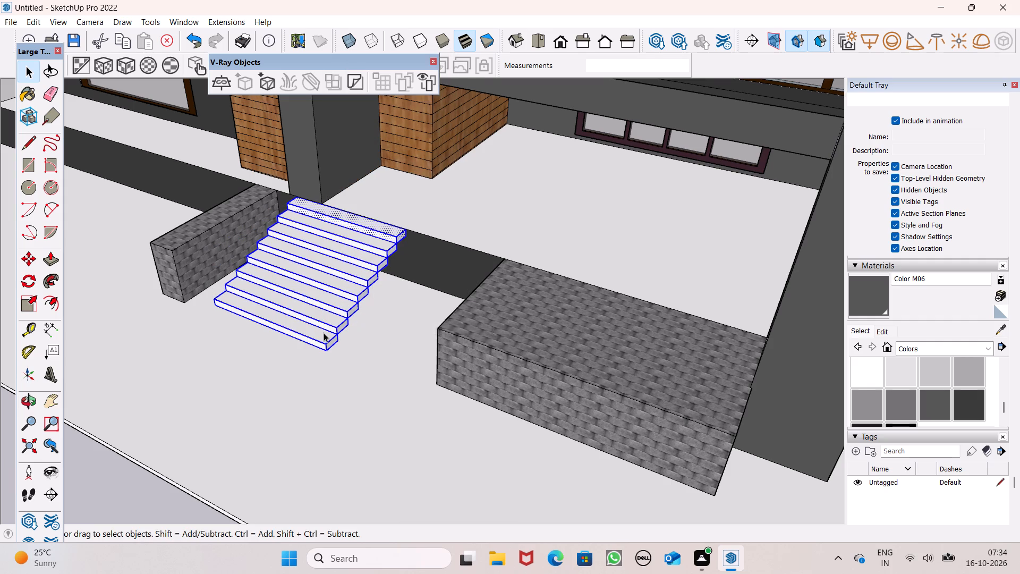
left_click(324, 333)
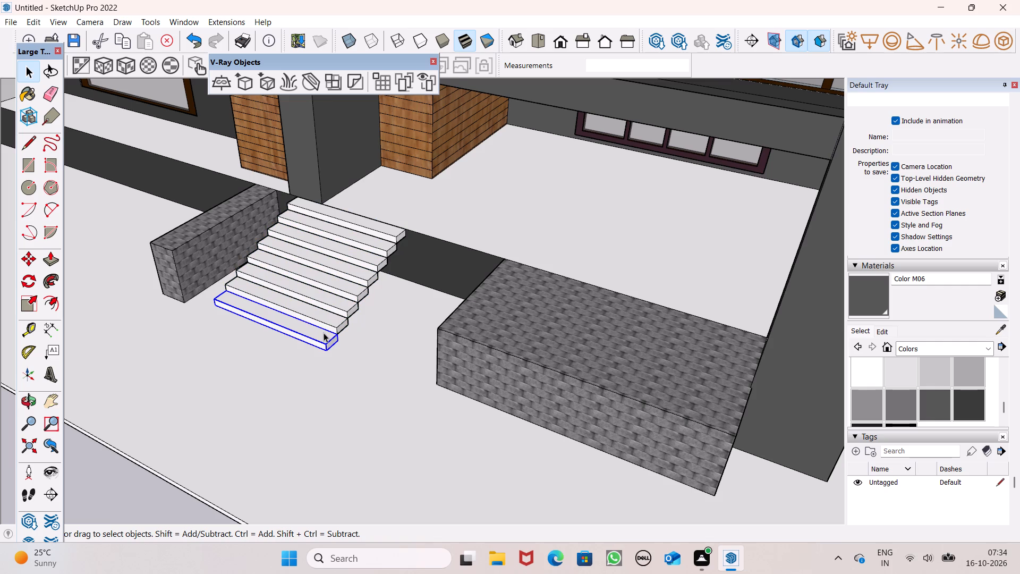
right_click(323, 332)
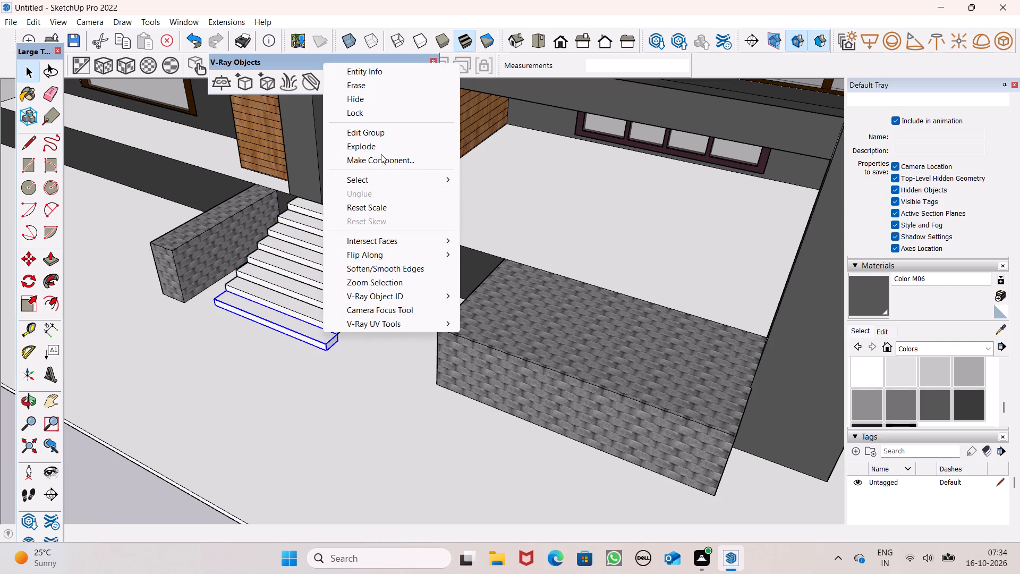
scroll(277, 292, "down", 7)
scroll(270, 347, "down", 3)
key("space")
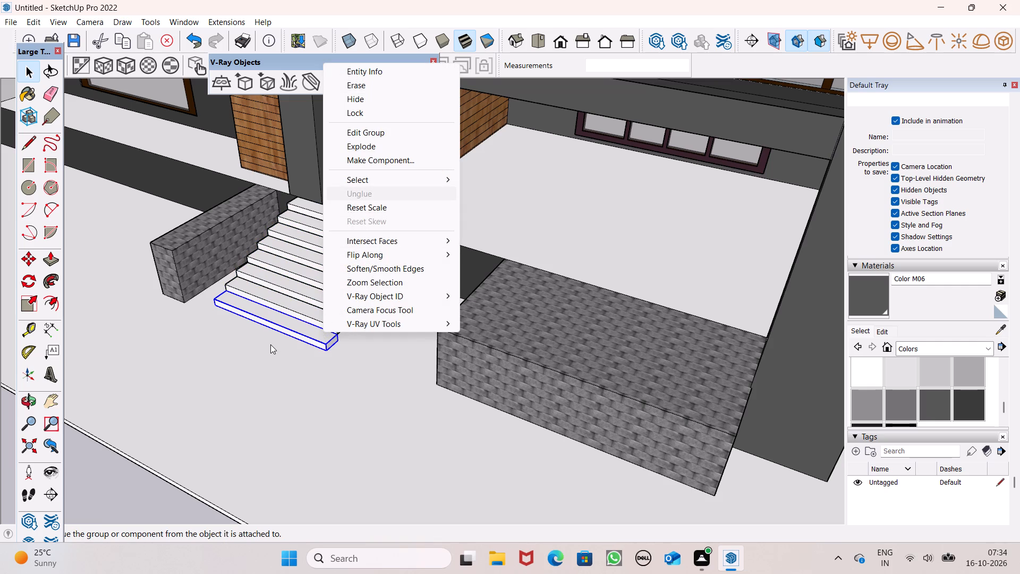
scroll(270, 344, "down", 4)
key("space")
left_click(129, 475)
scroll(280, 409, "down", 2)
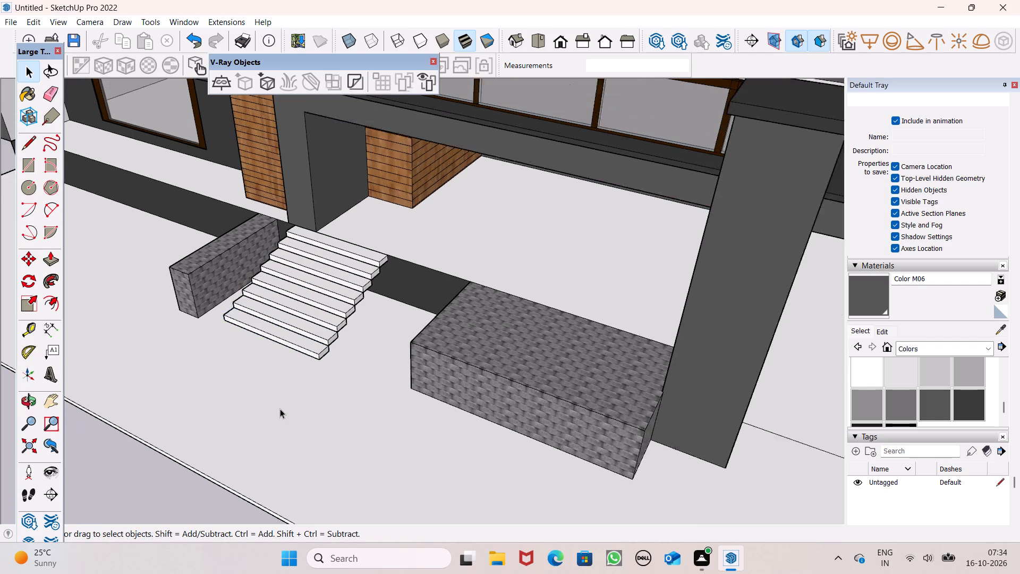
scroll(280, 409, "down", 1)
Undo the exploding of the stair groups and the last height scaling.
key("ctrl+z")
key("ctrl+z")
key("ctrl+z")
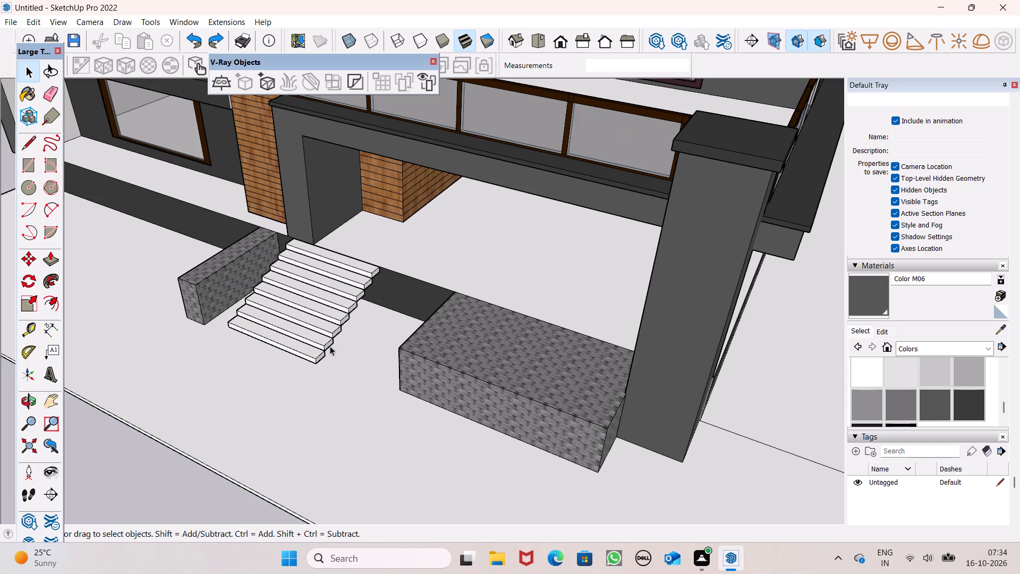
Scale the stair group's height by about 1.26 and its depth outward from the plinth by about 1.06.
left_click(332, 323)
scroll(332, 286, "up", 7)
middle_click_drag(356, 311, 423, 306)
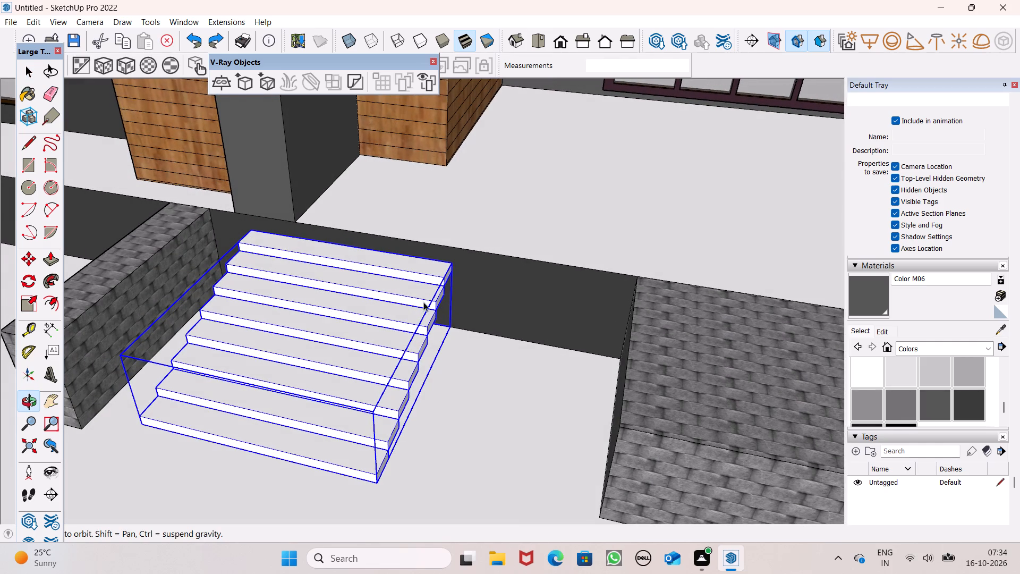
left_click(29, 307)
left_click_drag(305, 300, 306, 282)
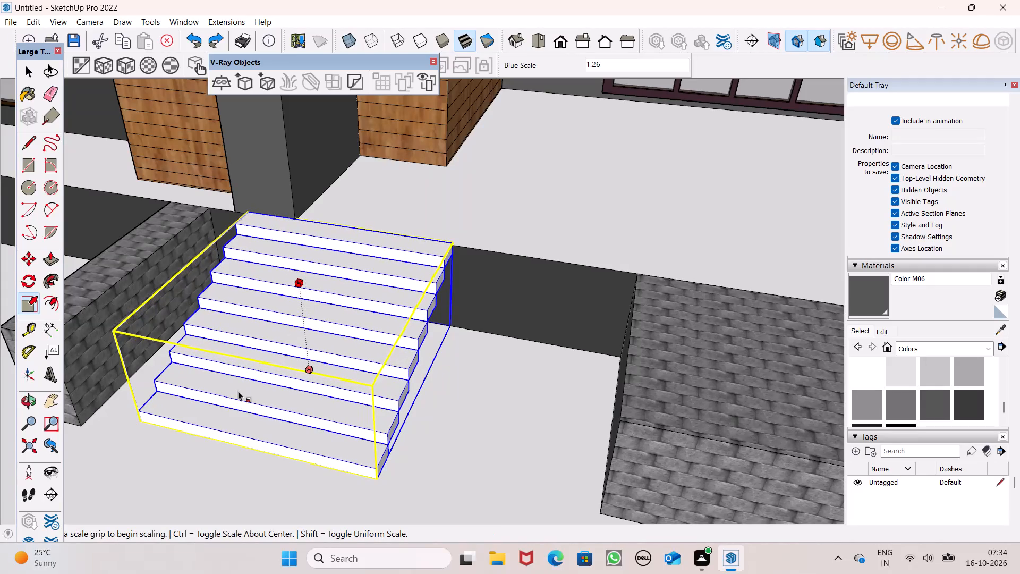
left_click_drag(246, 403, 237, 416)
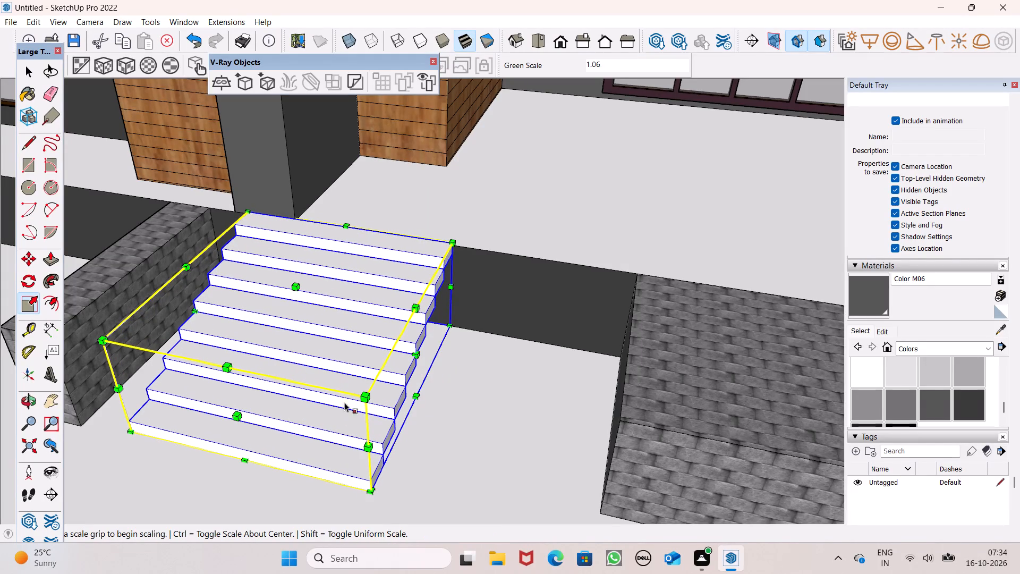
Scale the stair group's width towards the low block wall so its side closes the gap to the wall.
middle_click_drag(416, 395, 692, 395)
scroll(386, 404, "up", 1)
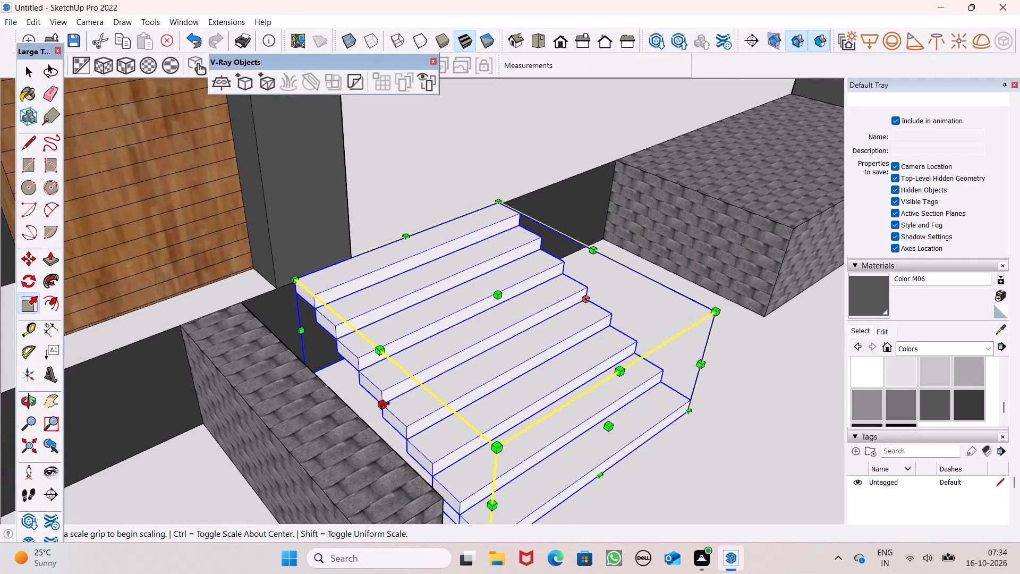
scroll(385, 405, "up", 1)
left_click_drag(384, 409, 335, 432)
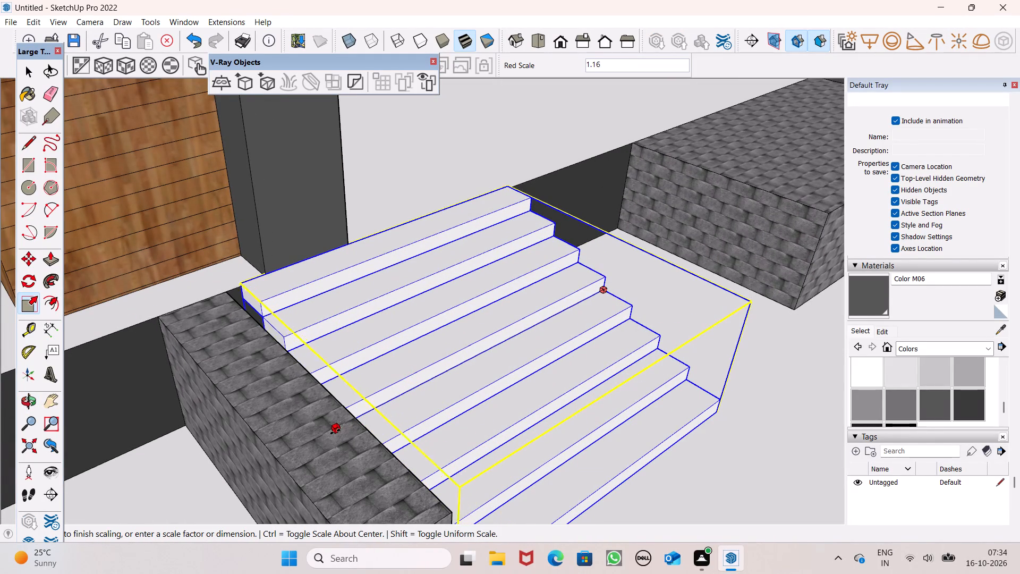
left_click_drag(335, 432, 318, 439)
Examine the stair group's fit against the low block wall, plinth and planter from several sides.
scroll(440, 308, "down", 5)
middle_click_drag(504, 368, 456, 385)
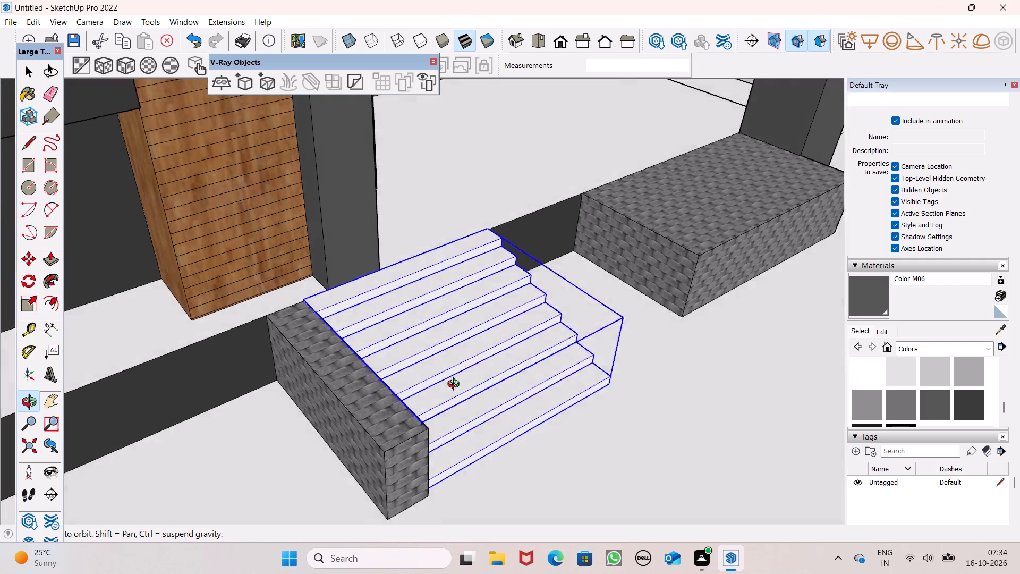
middle_click_drag(456, 385, 328, 357)
scroll(309, 314, "down", 3)
middle_click_drag(446, 380, 204, 374)
scroll(314, 350, "up", 2)
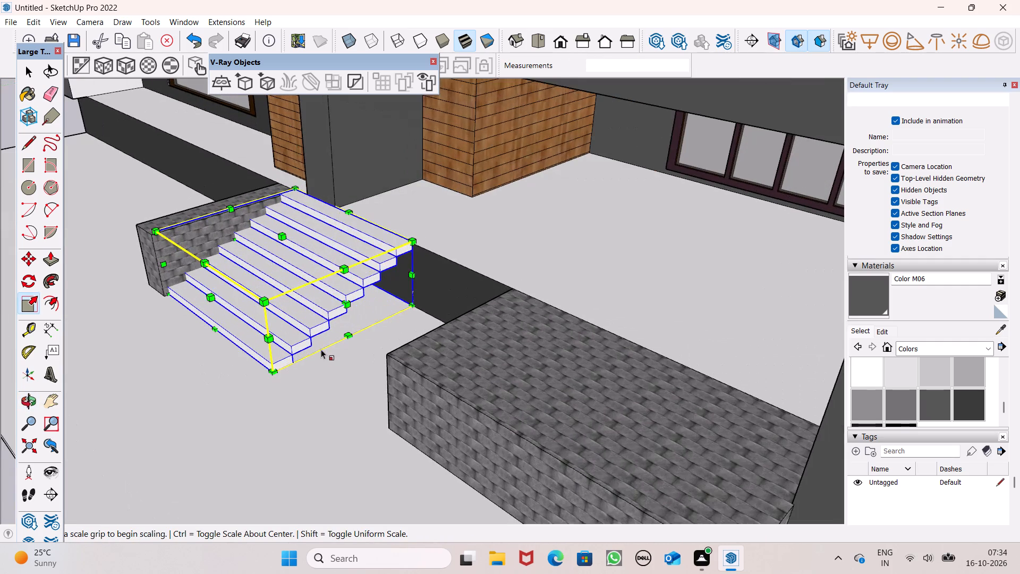
scroll(321, 349, "up", 1)
scroll(325, 348, "down", 1)
key("space")
scroll(427, 324, "down", 6)
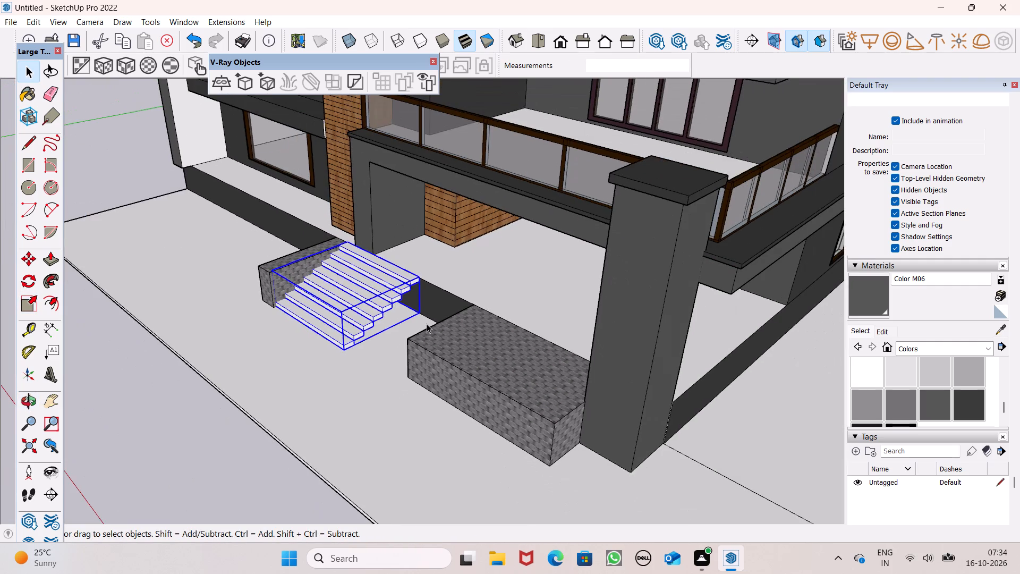
scroll(419, 333, "up", 2)
middle_click_drag(432, 379, 473, 365)
left_click(118, 477)
Move the stair group away from the plinth onto the open ground in front of the house slab.
left_click(337, 327)
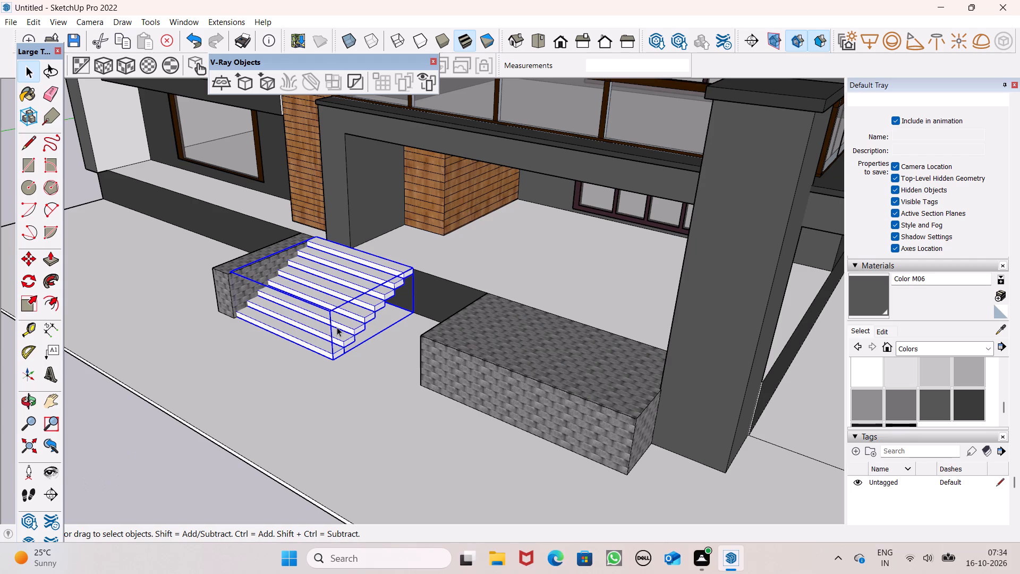
scroll(337, 327, "down", 5)
key("m")
key("Return")
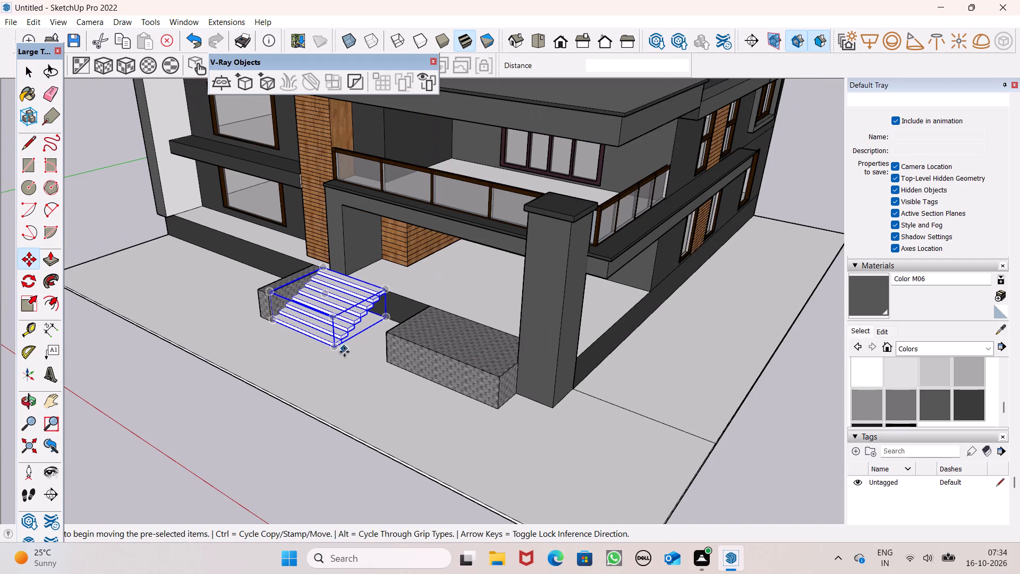
left_click_drag(337, 348, 172, 461)
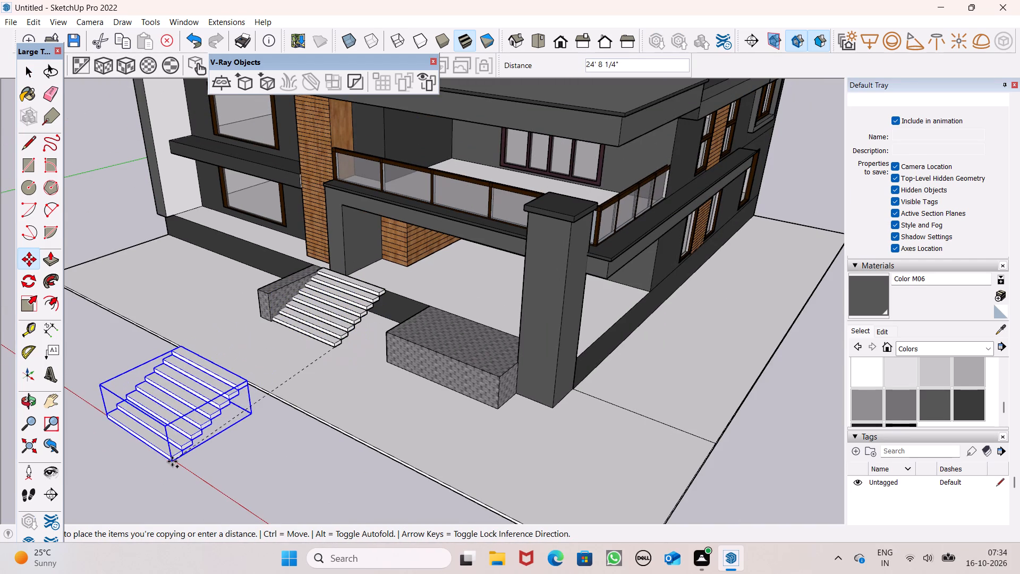
left_click_drag(172, 461, 122, 502)
scroll(333, 338, "down", 6)
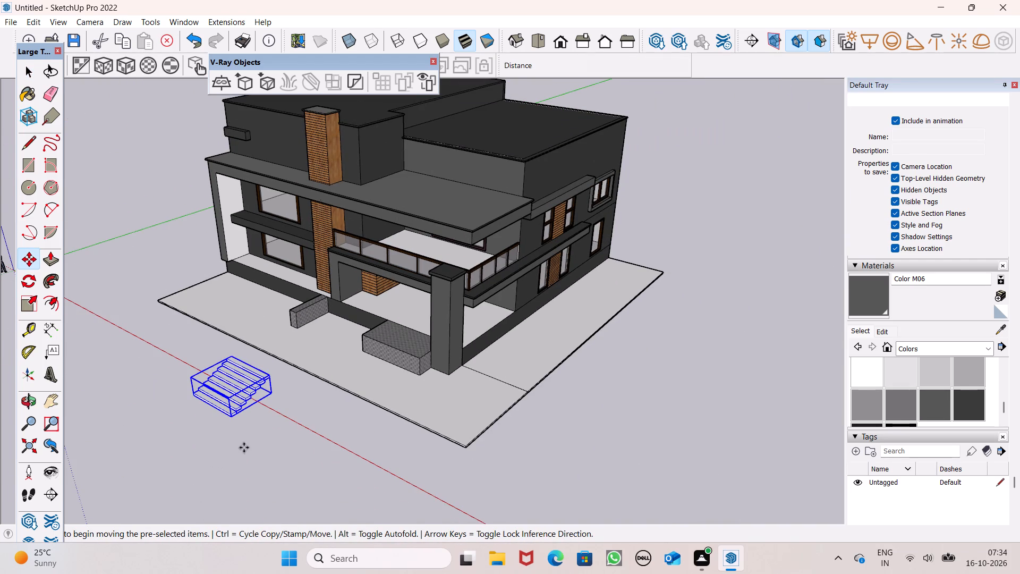
left_click_drag(237, 413, 210, 439)
key("space")
left_click_drag(248, 456, 248, 445)
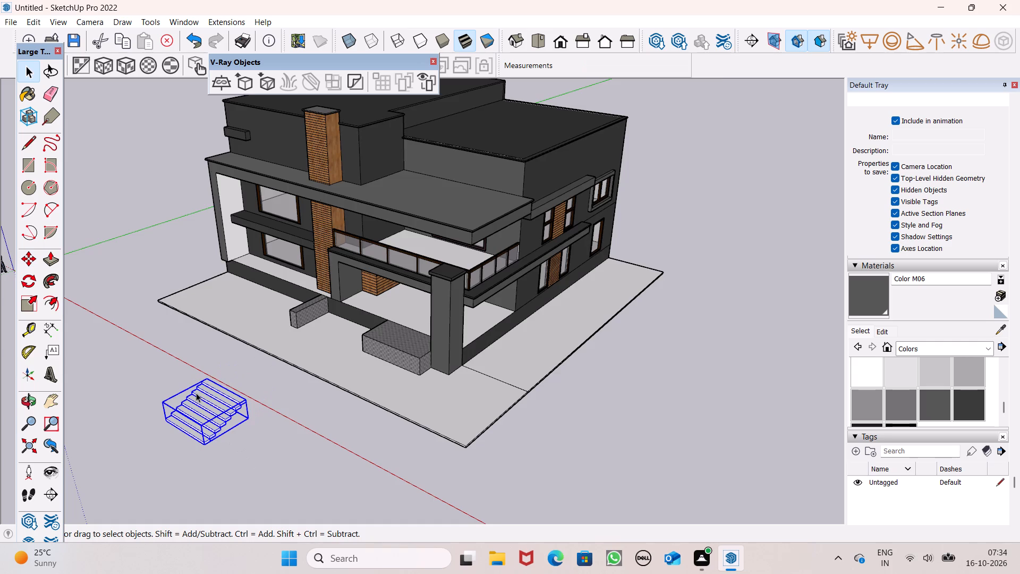
Explode the stair group and the group nested inside it into individual steps.
scroll(195, 392, "up", 6)
scroll(202, 375, "down", 4)
scroll(260, 463, "up", 6)
left_click(211, 409)
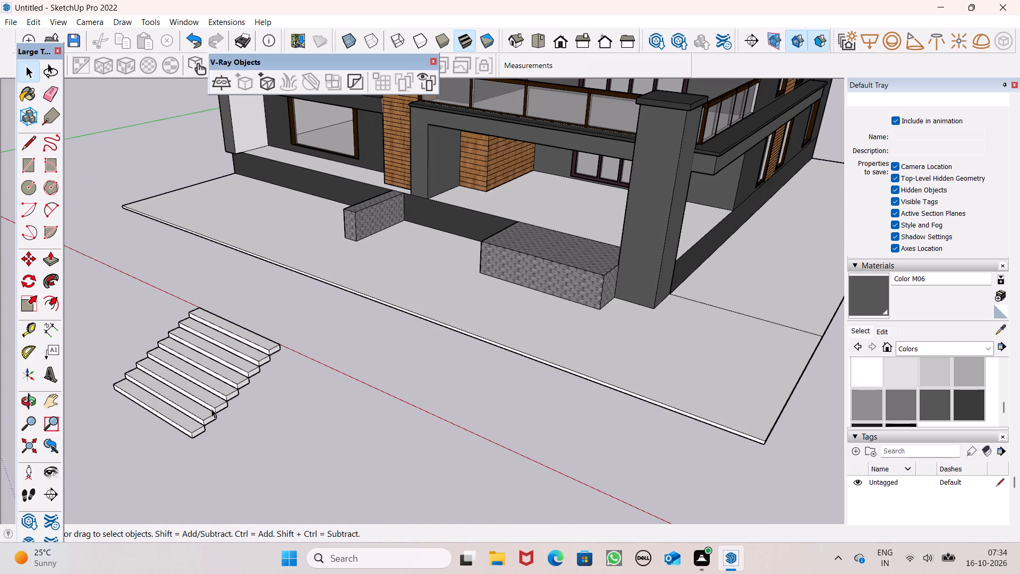
right_click(211, 409)
left_click(272, 238)
left_click(297, 432)
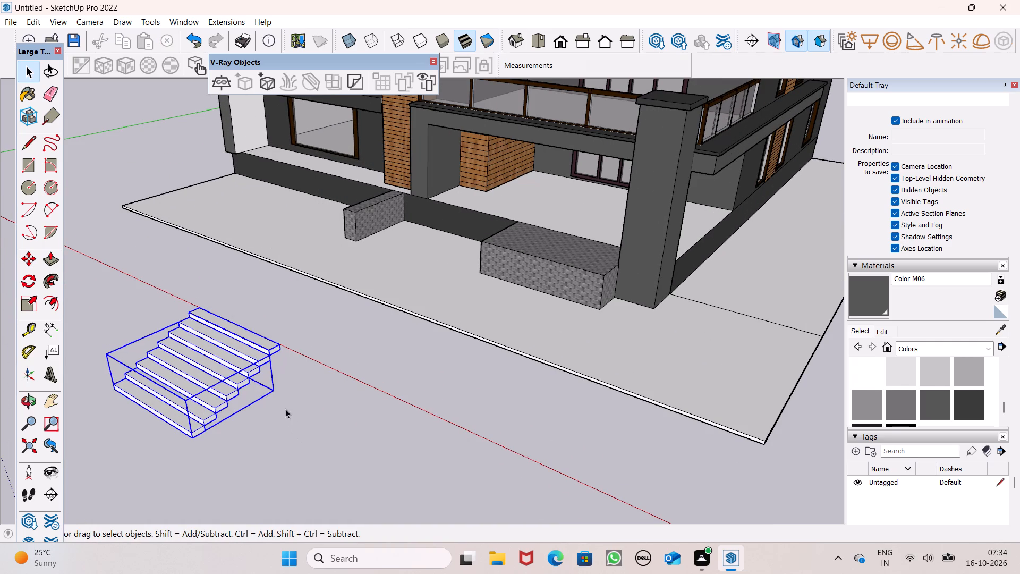
left_click(237, 373)
right_click(237, 372)
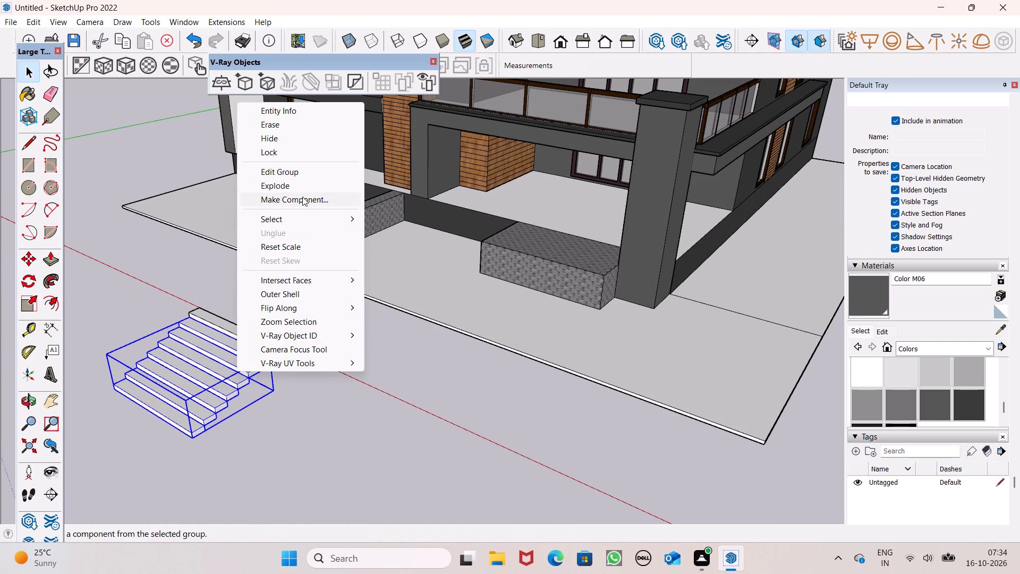
left_click(311, 185)
left_click(283, 313)
Explode the second step from the top and the top step into loose geometry.
left_click(252, 356)
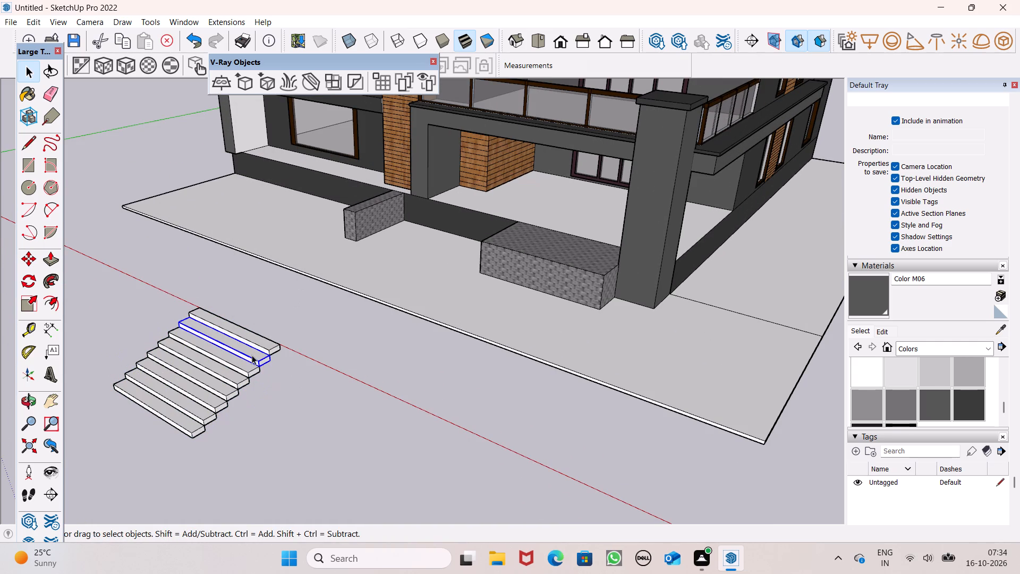
right_click(252, 345, "ctrl")
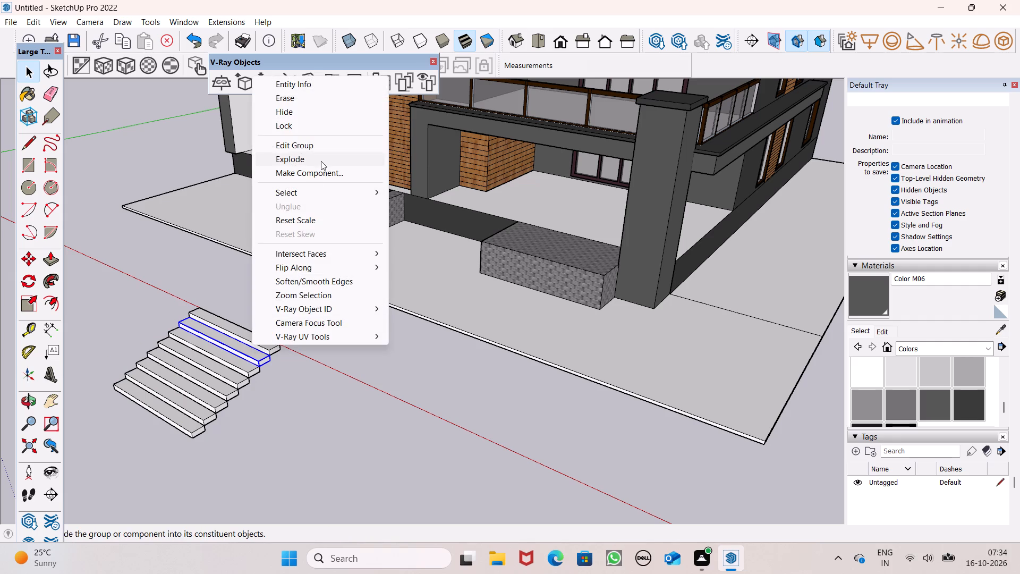
left_click(321, 161, "ctrl")
left_click(348, 280, "ctrl")
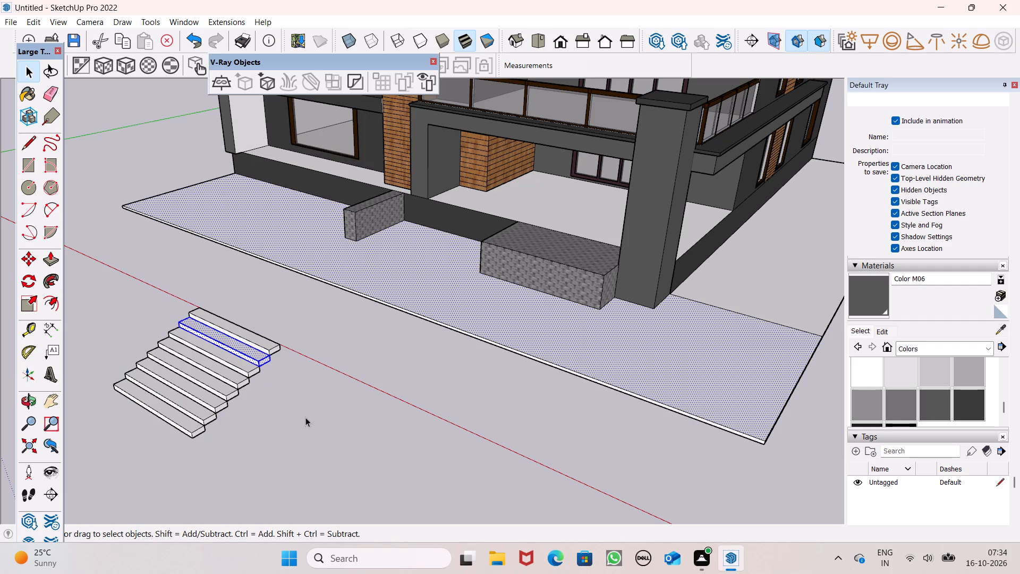
left_click(305, 417)
left_click(268, 350)
right_click(268, 348)
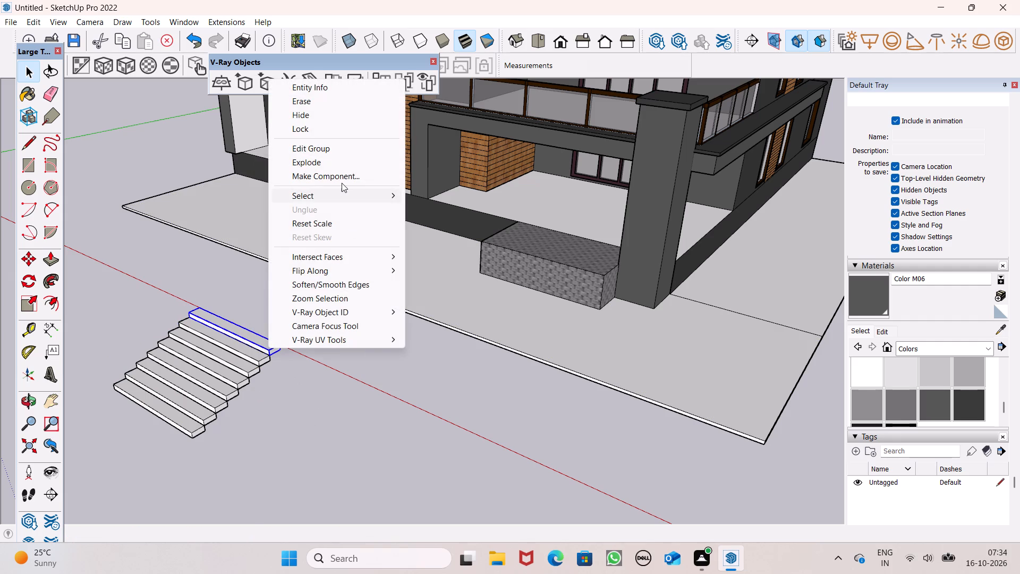
left_click(350, 162)
left_click(311, 374)
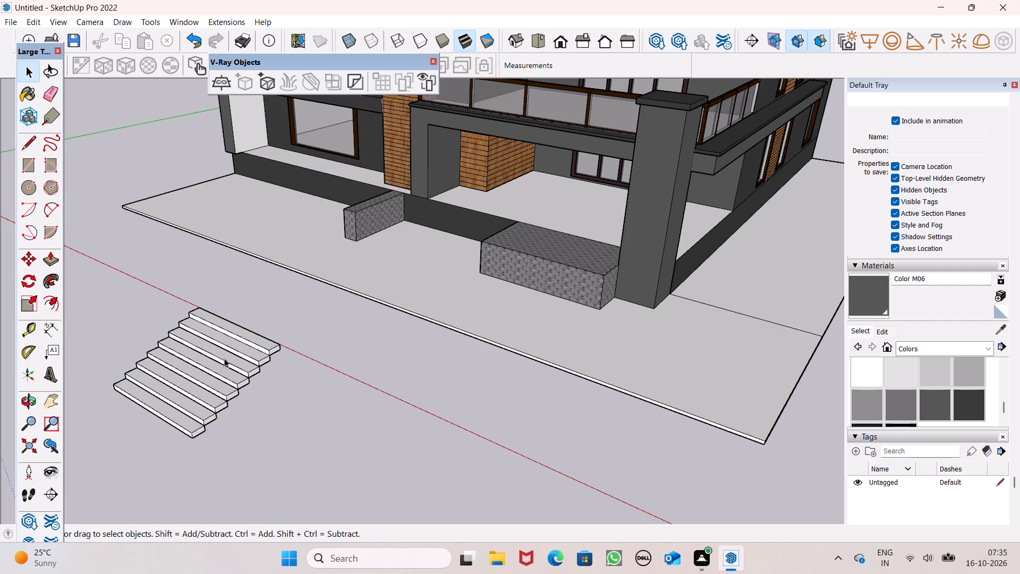
Explode the four middle steps, third to sixth from the top, into loose geometry.
left_click(234, 350)
left_click(233, 358)
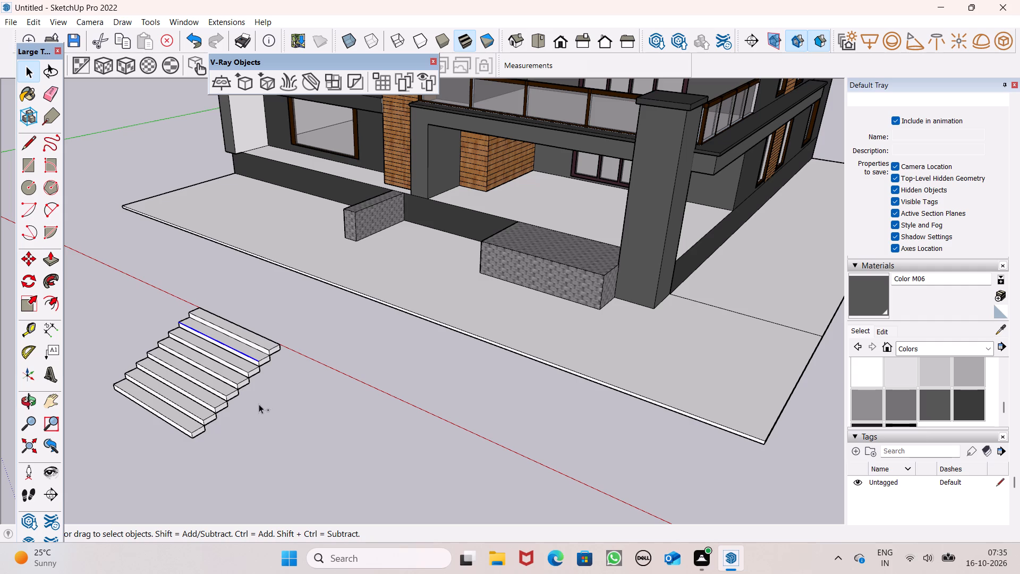
left_click(246, 383, "ctrl")
left_click(223, 395, "ctrl")
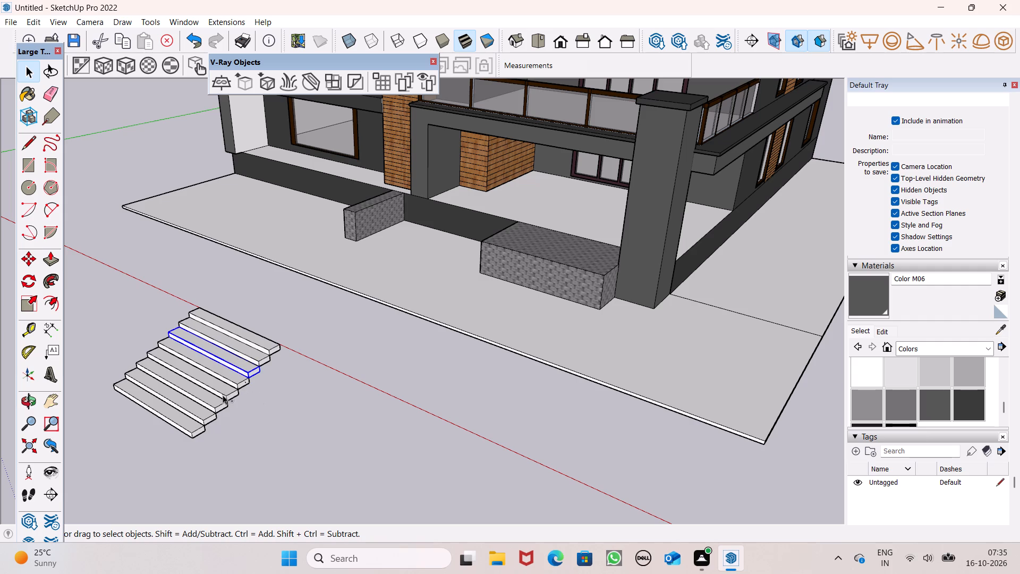
left_click(219, 399, "ctrl")
left_click(215, 403, "ctrl")
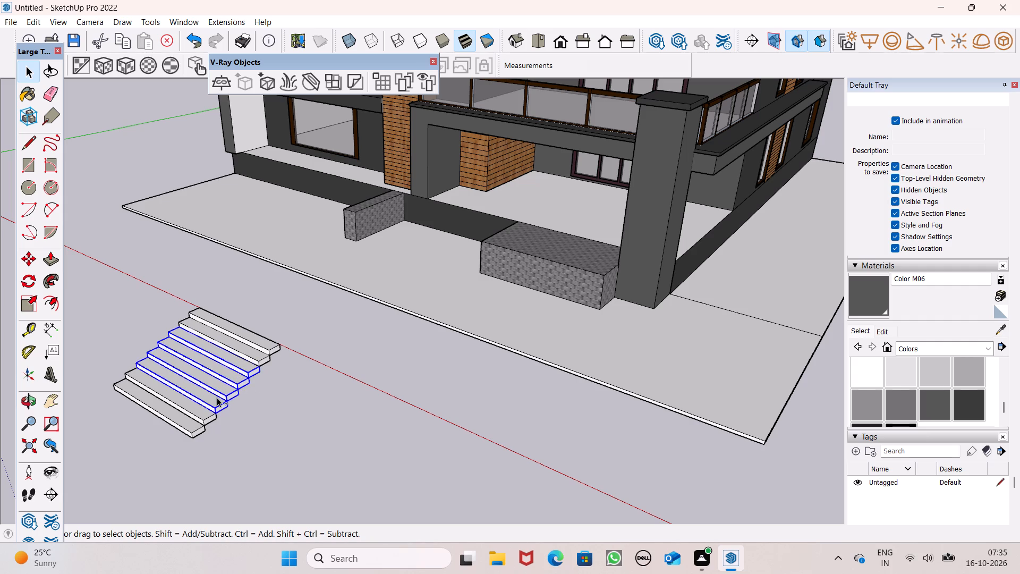
right_click(217, 398, "ctrl")
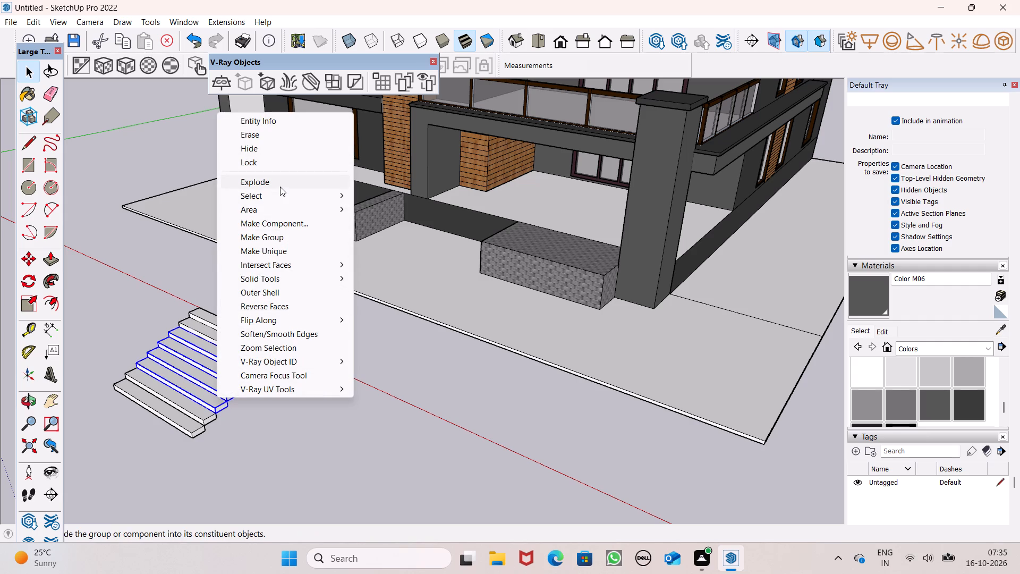
left_click(279, 184, "ctrl")
left_click(290, 409, "ctrl")
left_click(225, 430)
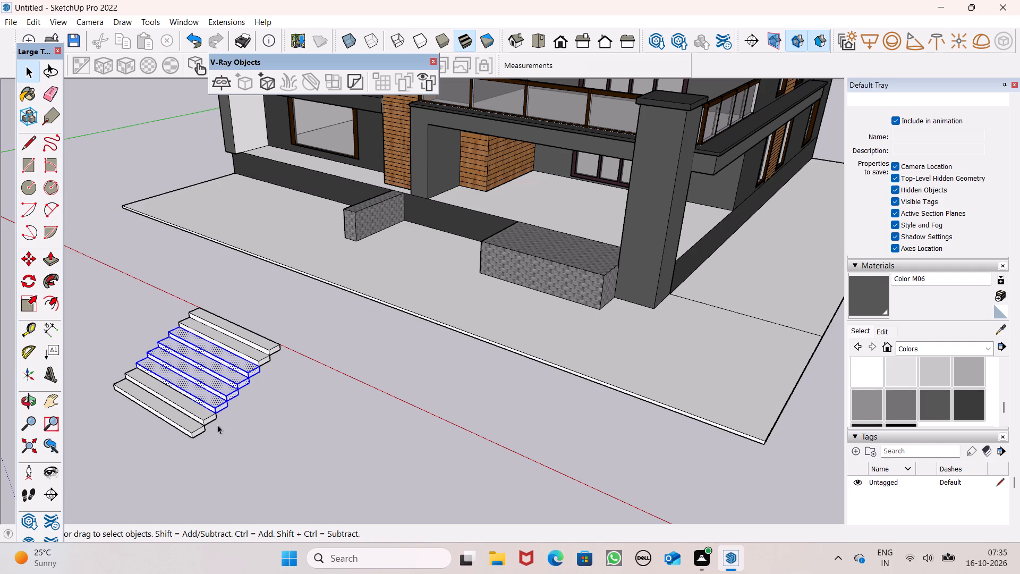
Explode the two lowest steps of the stair into loose geometry.
left_click(202, 408)
left_click(216, 396)
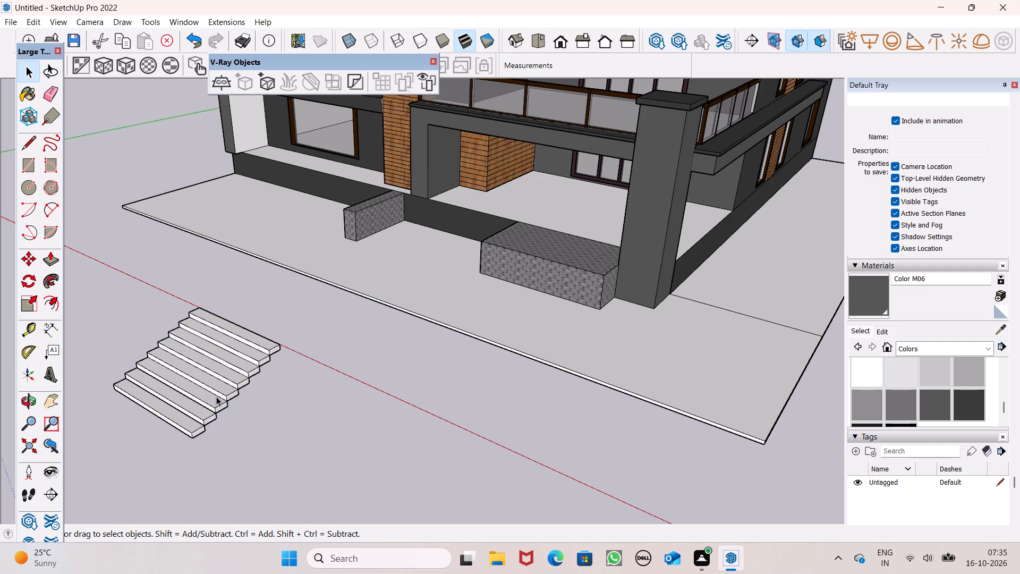
left_click(236, 420)
left_click(202, 413)
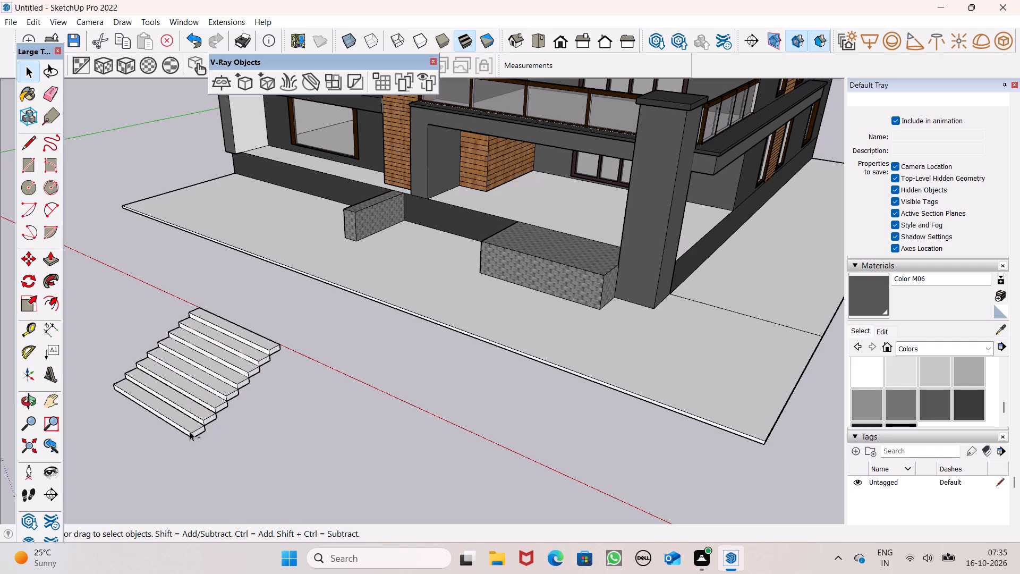
left_click(189, 430, "ctrl")
right_click_drag(191, 421, 194, 404, "ctrl")
right_click(173, 407, "ctrl")
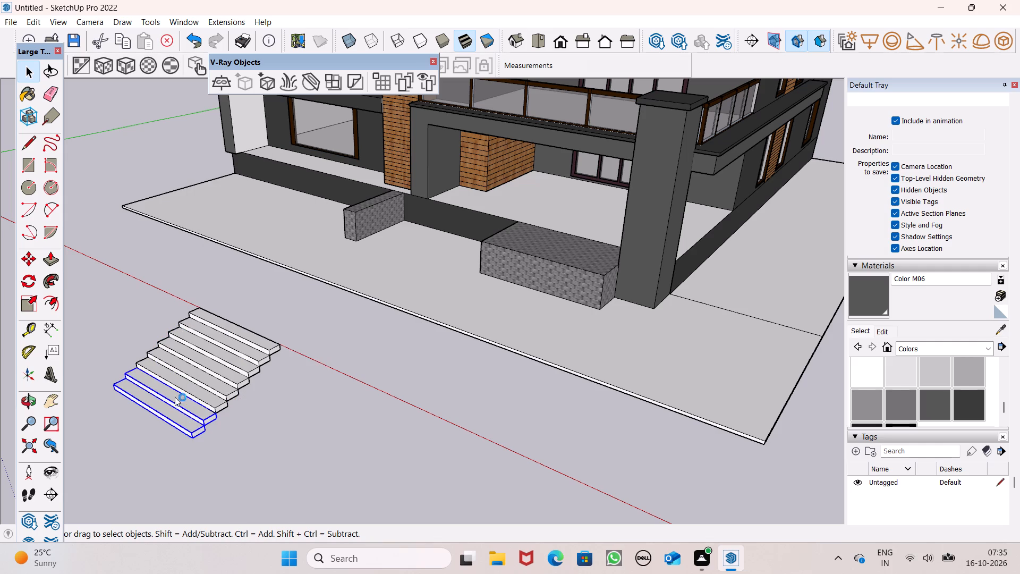
right_click(201, 423)
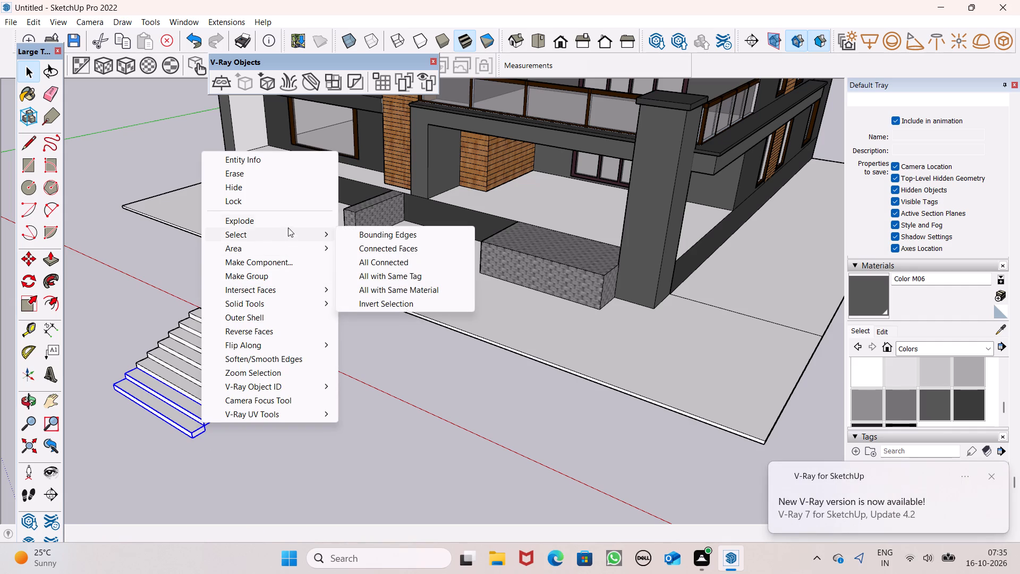
left_click(288, 224)
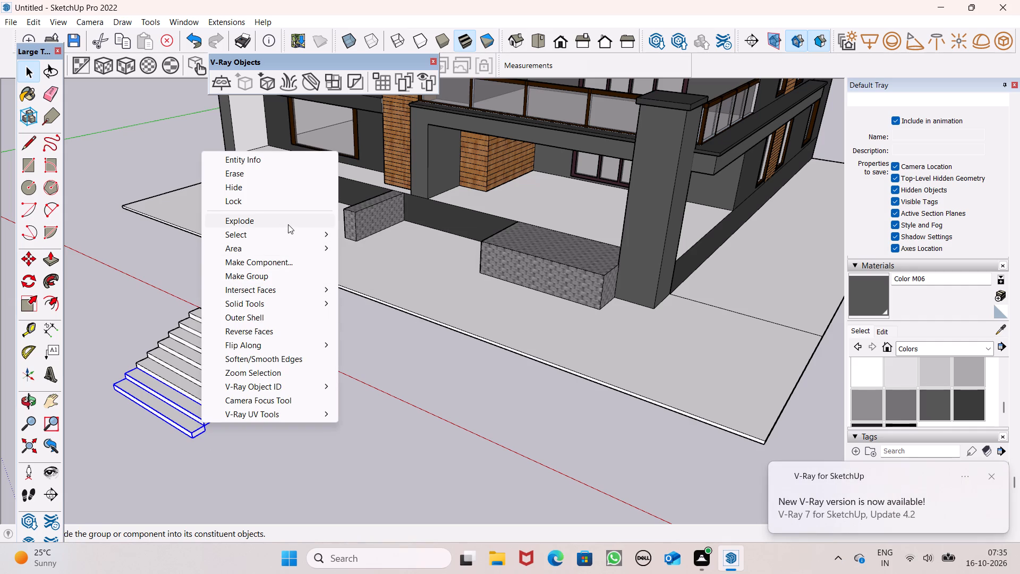
key("space")
left_click(284, 449)
Draw a base line from the bottom step's lower back corner and a vertical of about 3' 7" up to the top step, closing the stair's side.
middle_click_drag(252, 442, 197, 393)
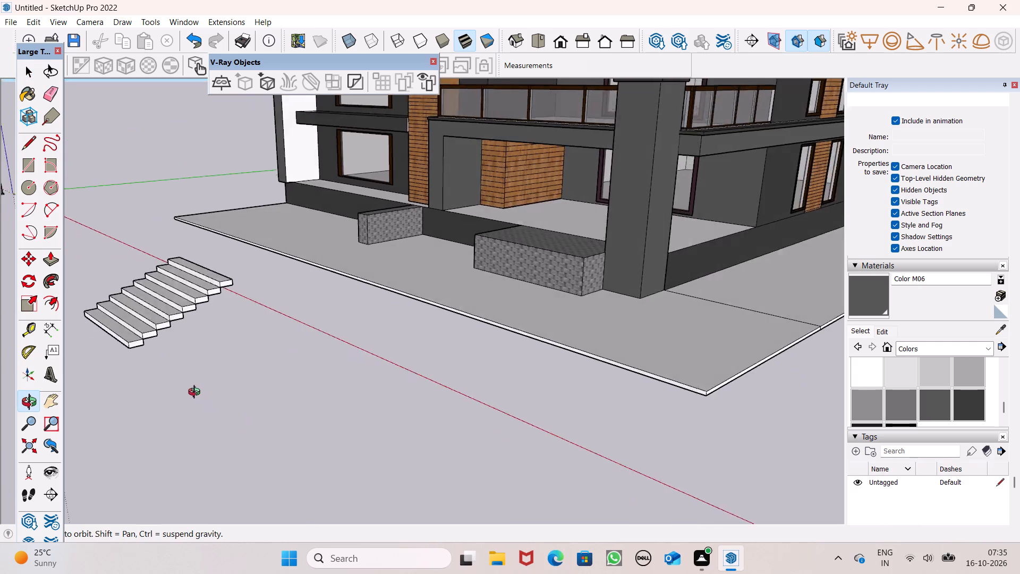
middle_click_drag(197, 393, 284, 452)
scroll(371, 356, "down", 4)
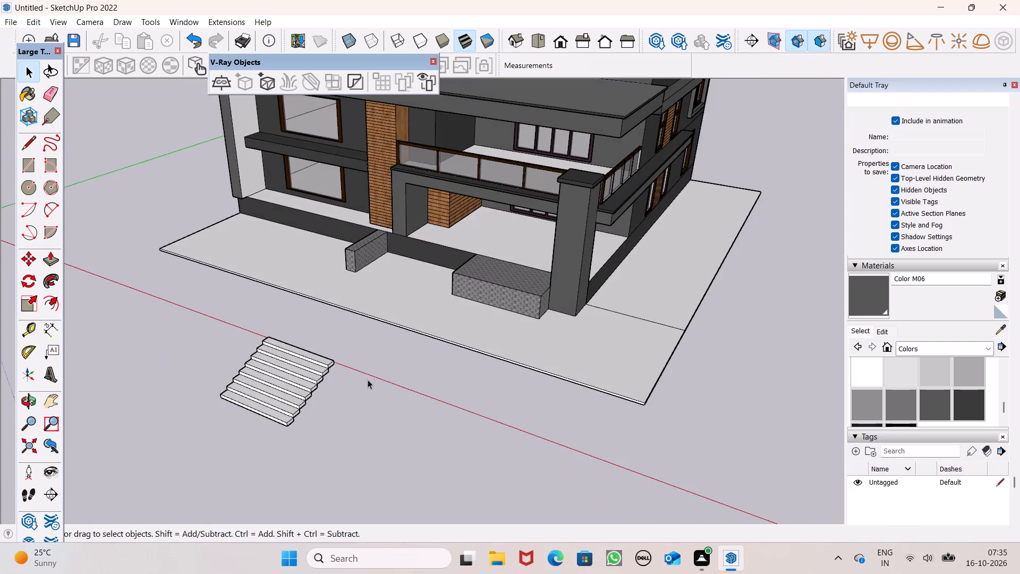
middle_click_drag(364, 391, 452, 381)
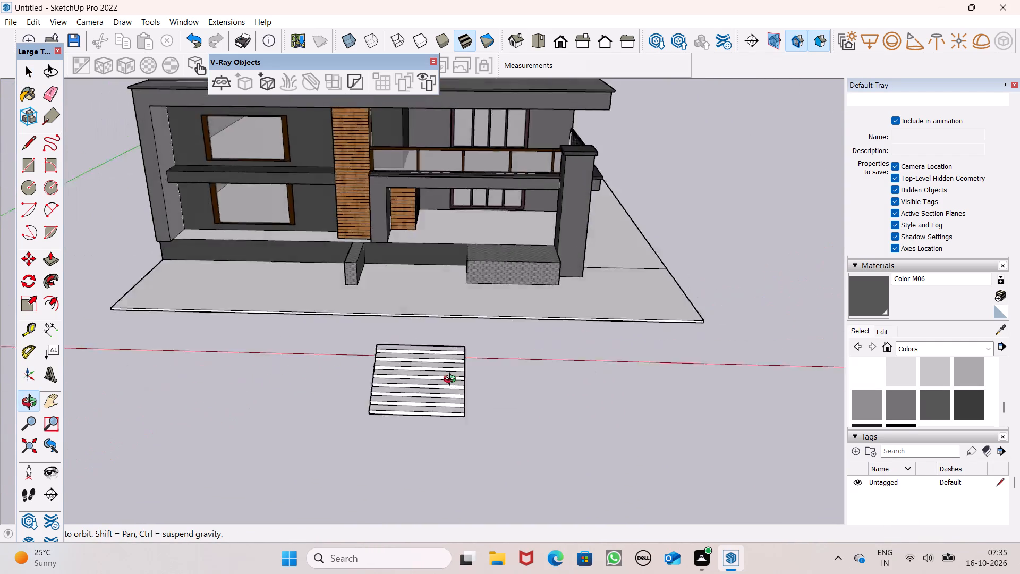
middle_click_drag(452, 381, 259, 411)
middle_click(259, 411)
scroll(242, 401, "up", 6)
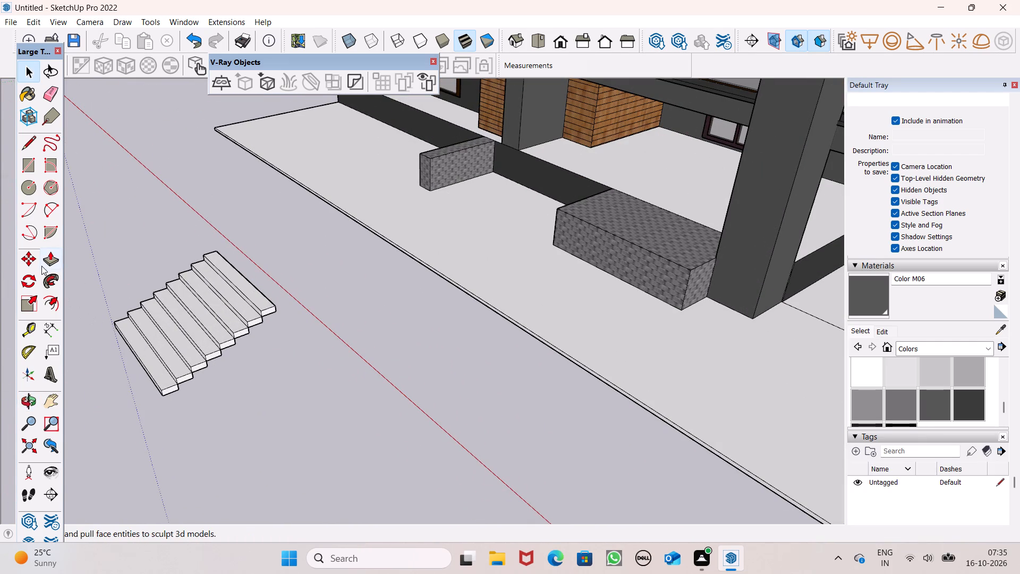
left_click(32, 147)
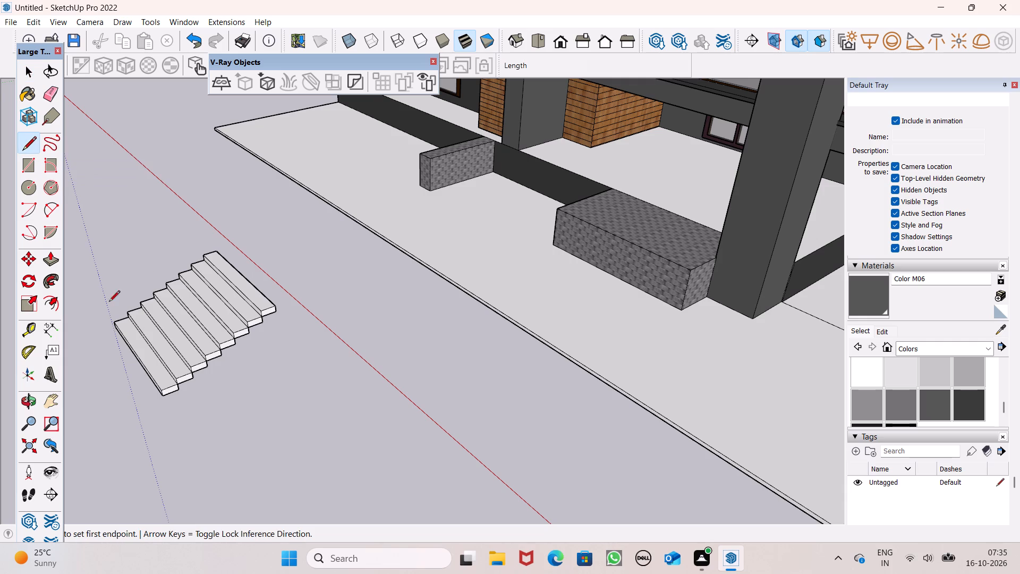
left_click_drag(178, 392, 184, 392)
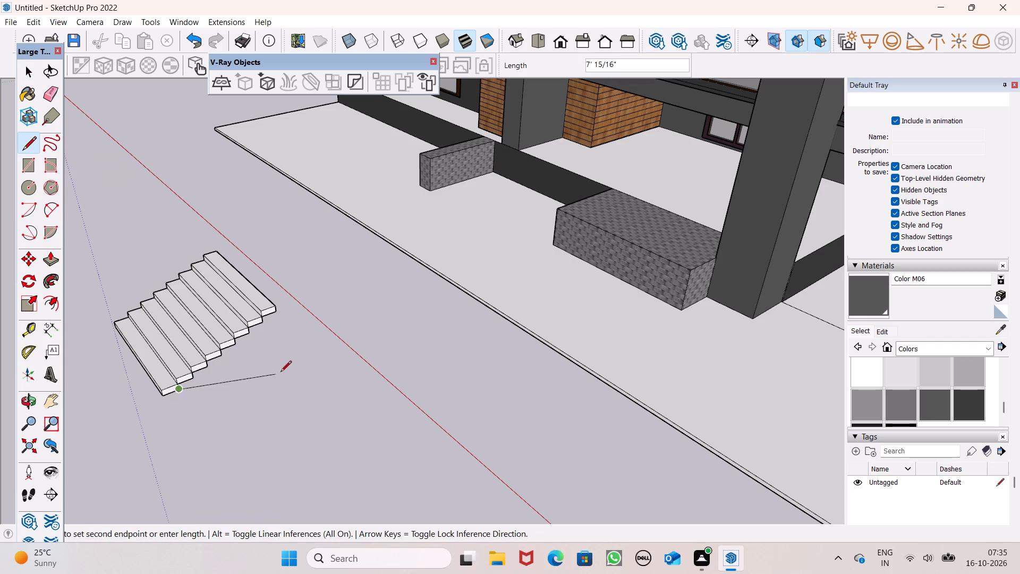
left_click(278, 351)
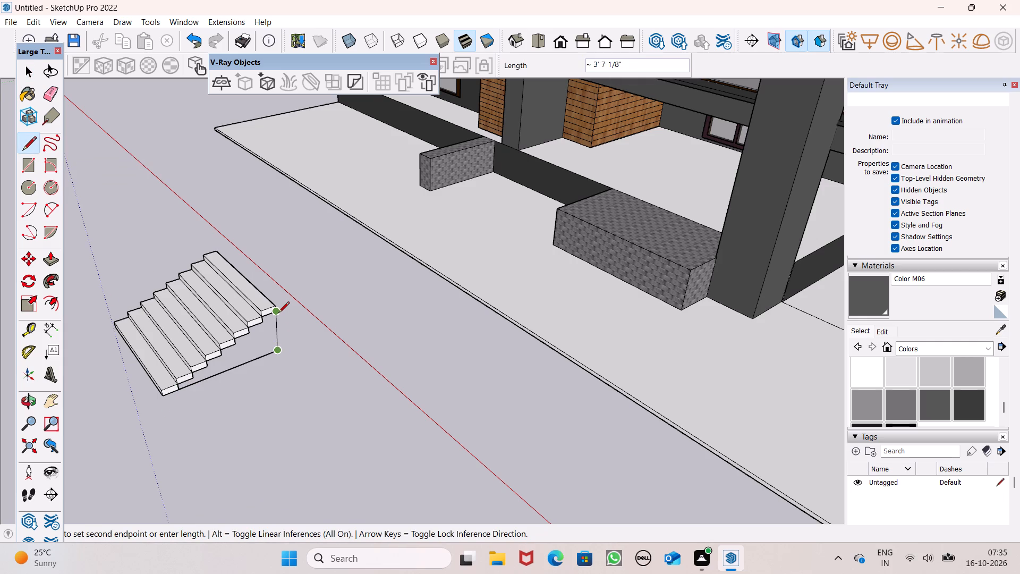
left_click(278, 313)
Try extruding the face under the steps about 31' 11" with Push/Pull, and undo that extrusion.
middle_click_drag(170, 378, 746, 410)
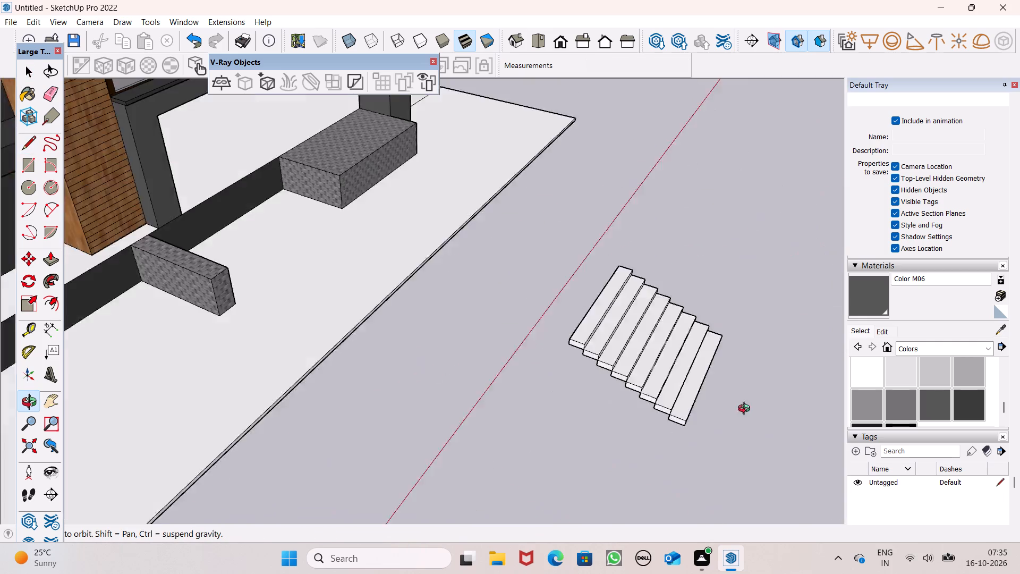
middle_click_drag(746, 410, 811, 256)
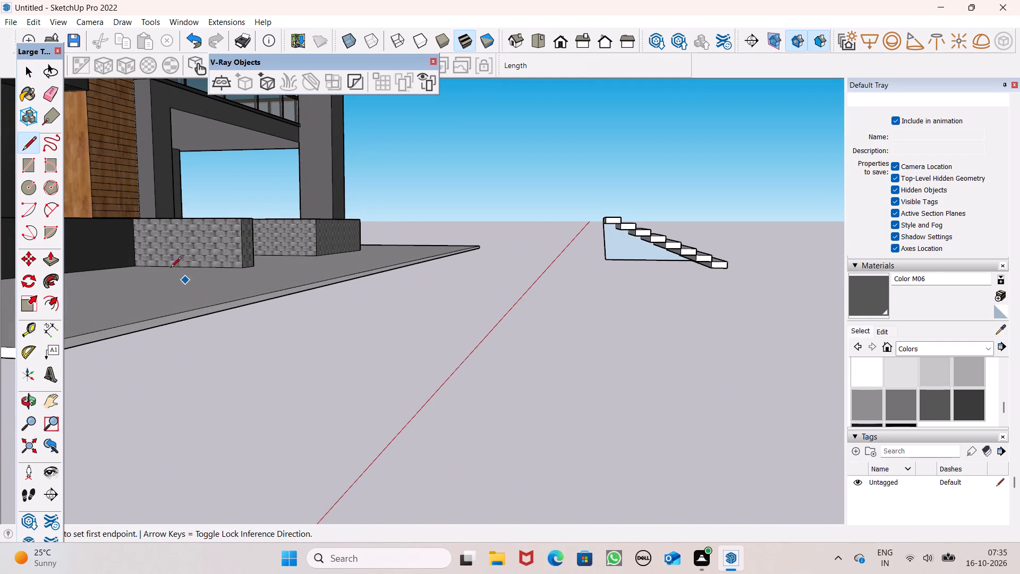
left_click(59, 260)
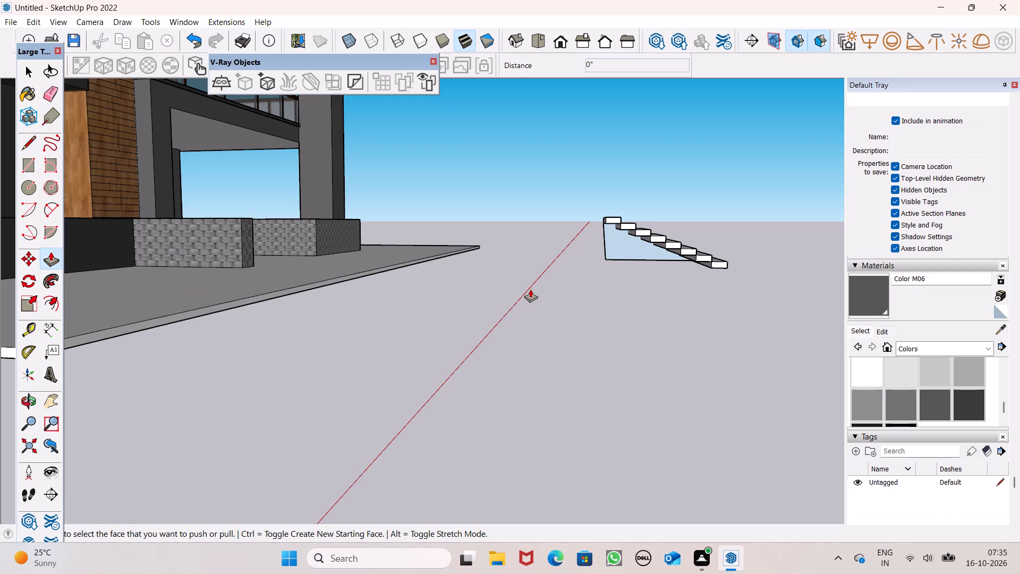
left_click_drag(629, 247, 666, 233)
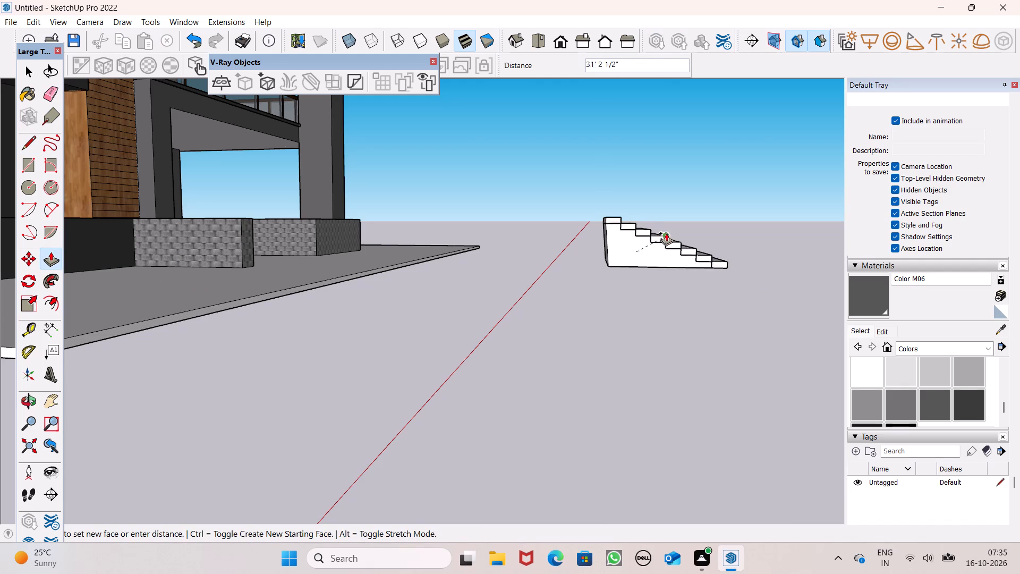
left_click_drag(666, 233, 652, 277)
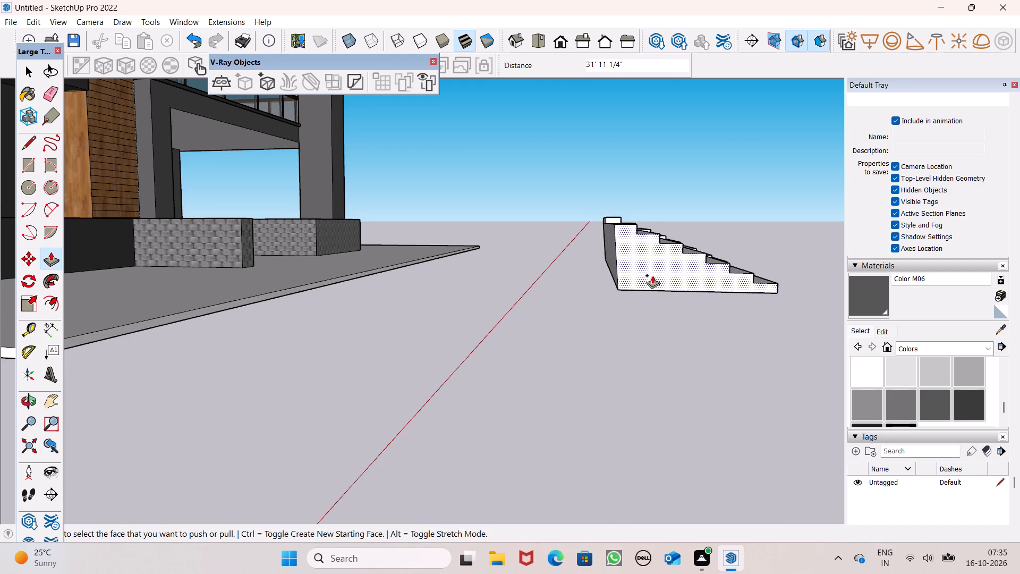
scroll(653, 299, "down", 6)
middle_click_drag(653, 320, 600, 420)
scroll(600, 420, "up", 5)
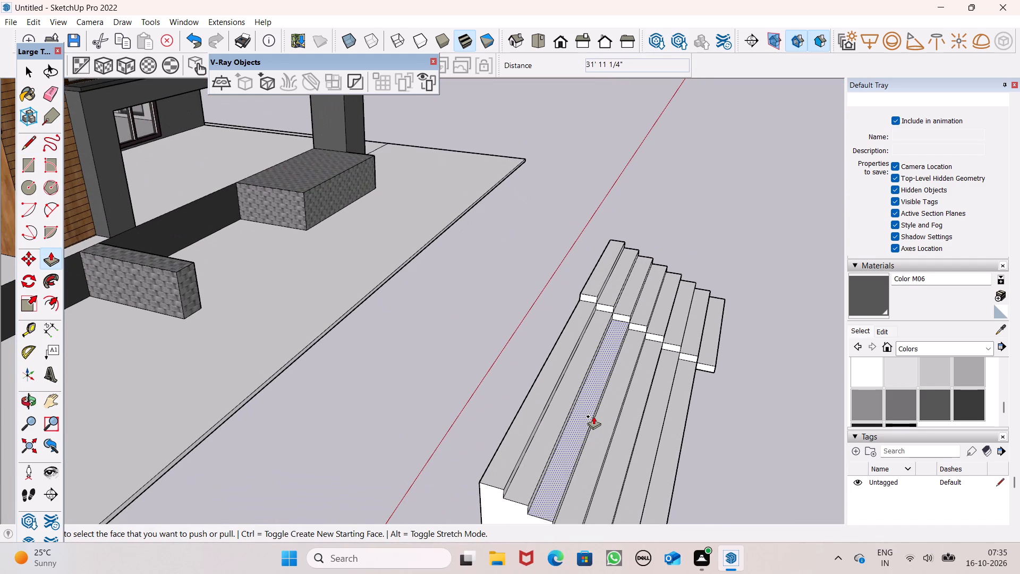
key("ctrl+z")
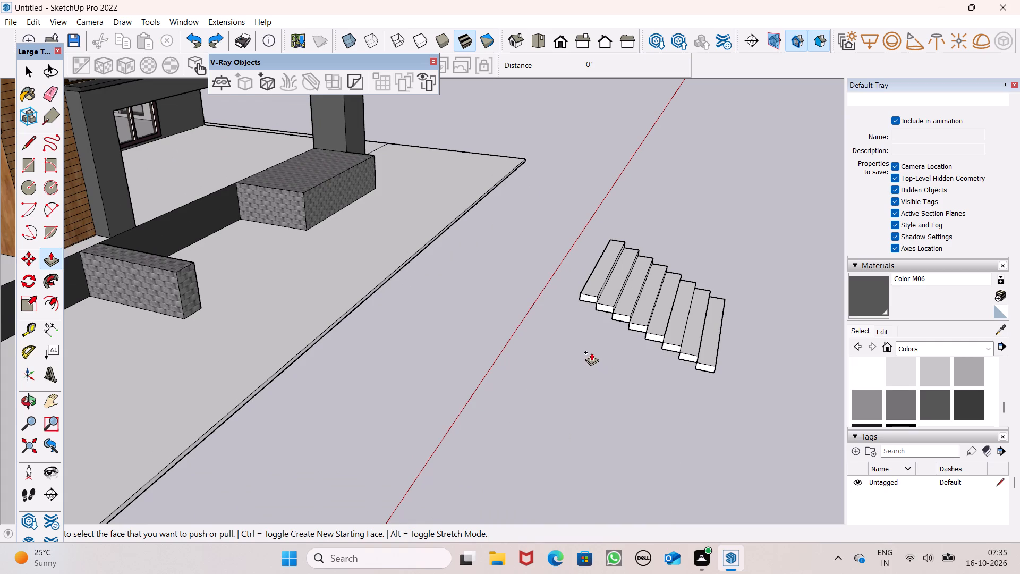
Extrude the face under the steps across the stair's width, flush with the steps' opposite ends, to fill the underside solid.
middle_click_drag(591, 352, 663, 246)
left_click_drag(646, 227, 652, 215)
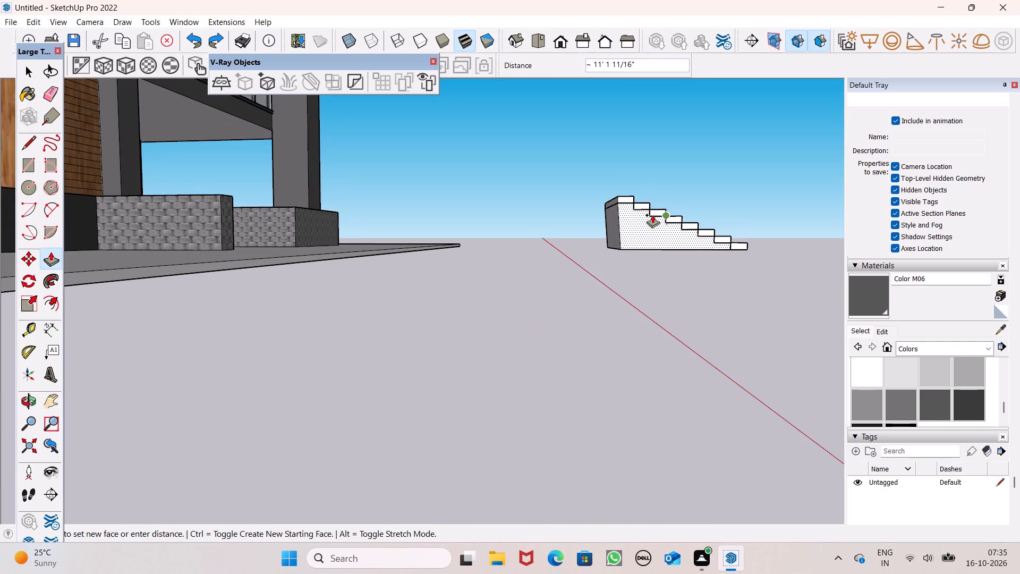
left_click_drag(652, 215, 656, 210)
scroll(651, 238, "down", 4)
middle_click_drag(648, 257, 568, 313)
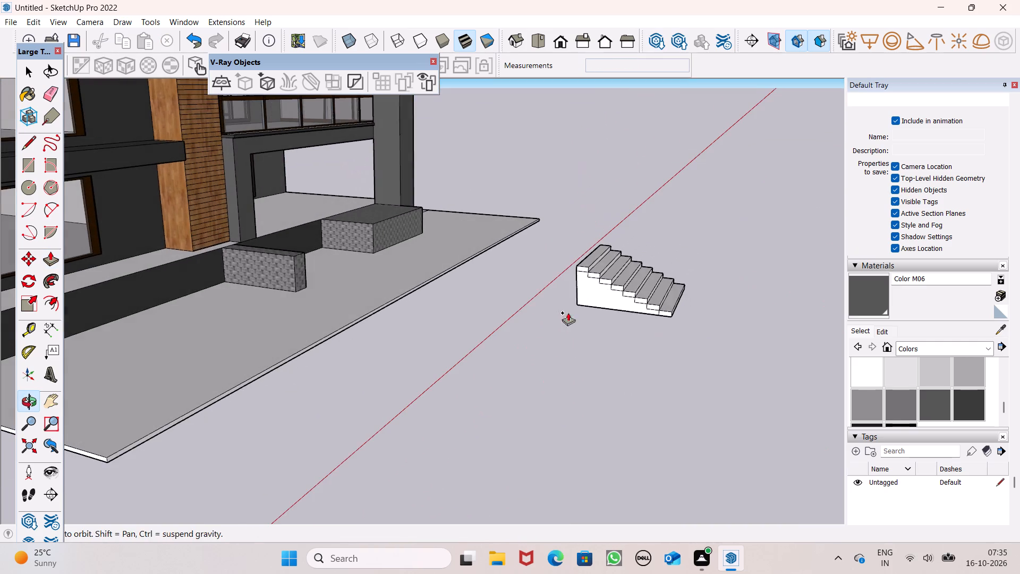
middle_click_drag(568, 313, 568, 315)
key("space")
Erase the edges between the step ends and the solid base along the first side of the stair.
scroll(673, 291, "up", 5)
middle_click_drag(674, 297, 705, 285)
scroll(705, 288, "up", 1)
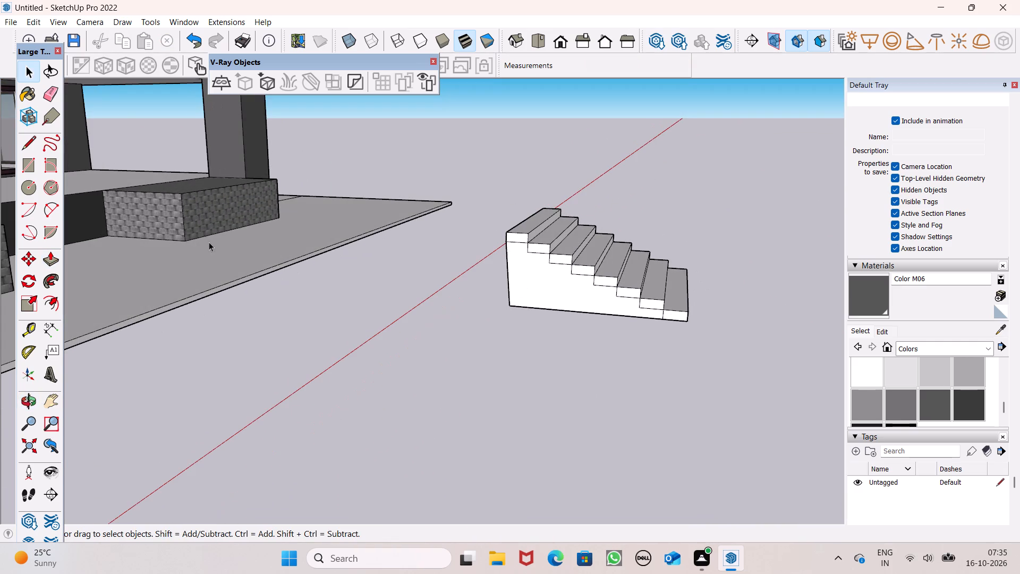
left_click(48, 87)
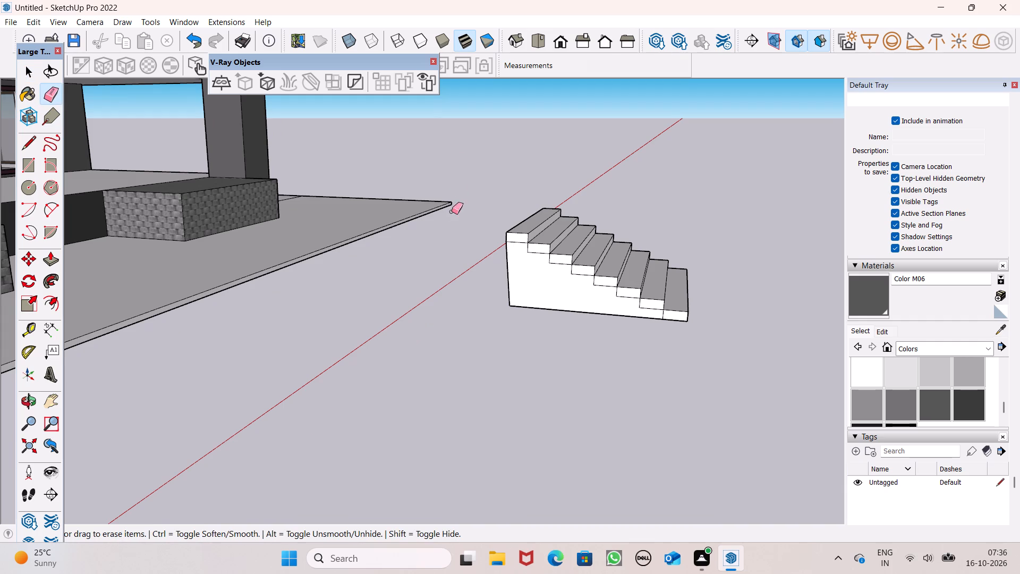
scroll(465, 234, "up", 5)
left_click_drag(559, 228, 668, 300)
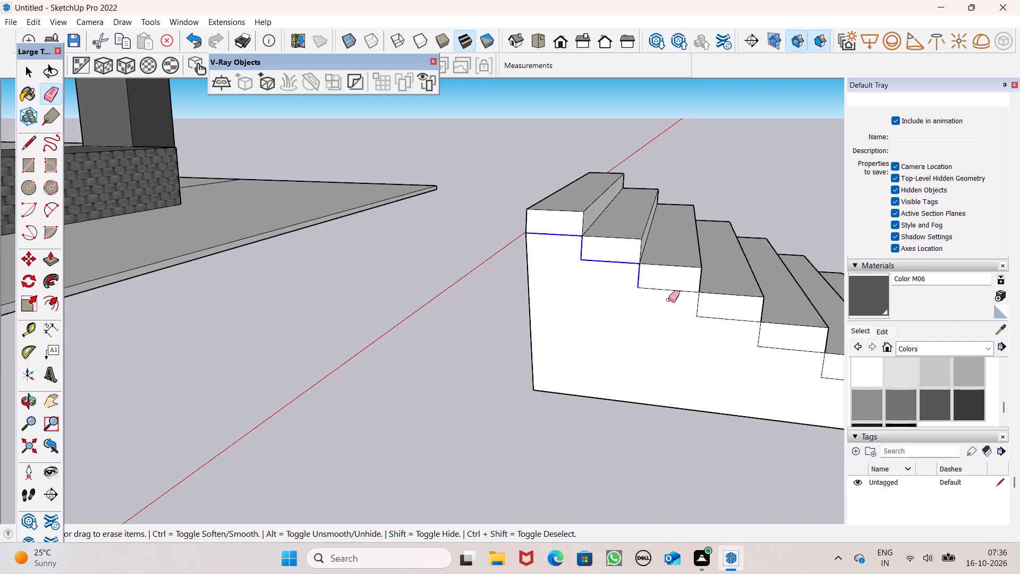
left_click_drag(668, 300, 769, 349)
scroll(620, 333, "down", 5)
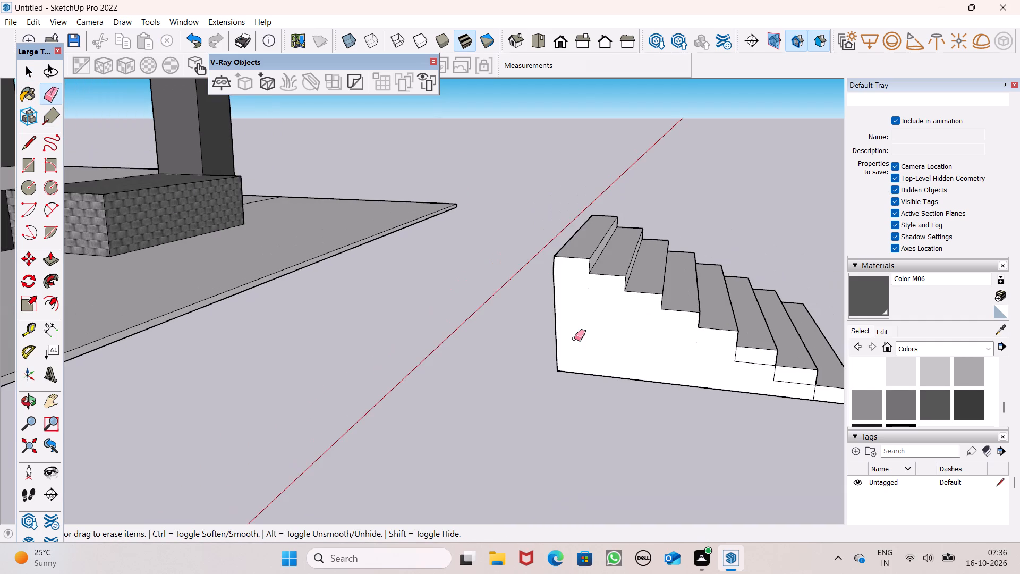
scroll(755, 383, "up", 5)
scroll(645, 377, "down", 5)
scroll(743, 390, "up", 5)
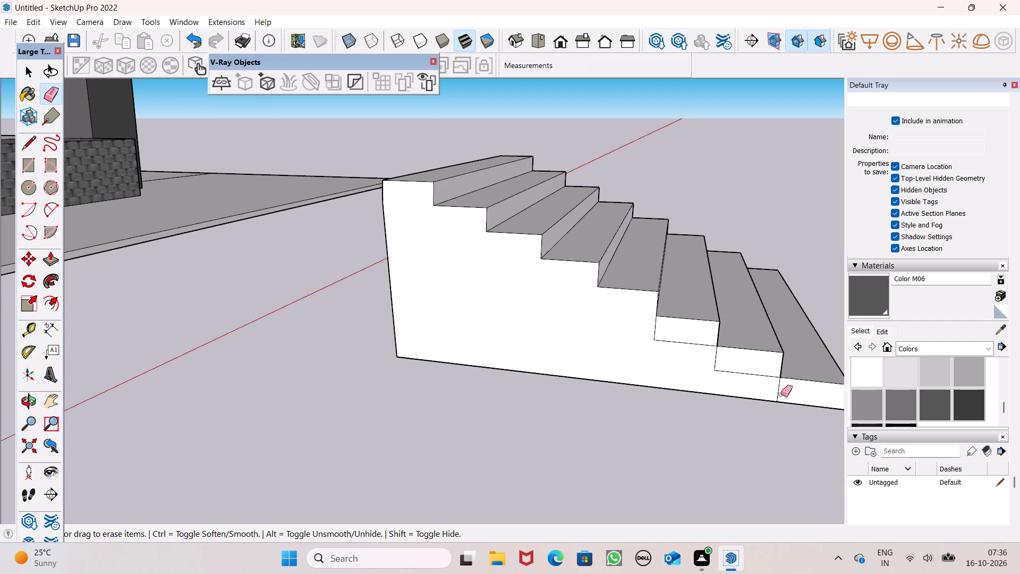
left_click_drag(781, 394, 651, 336)
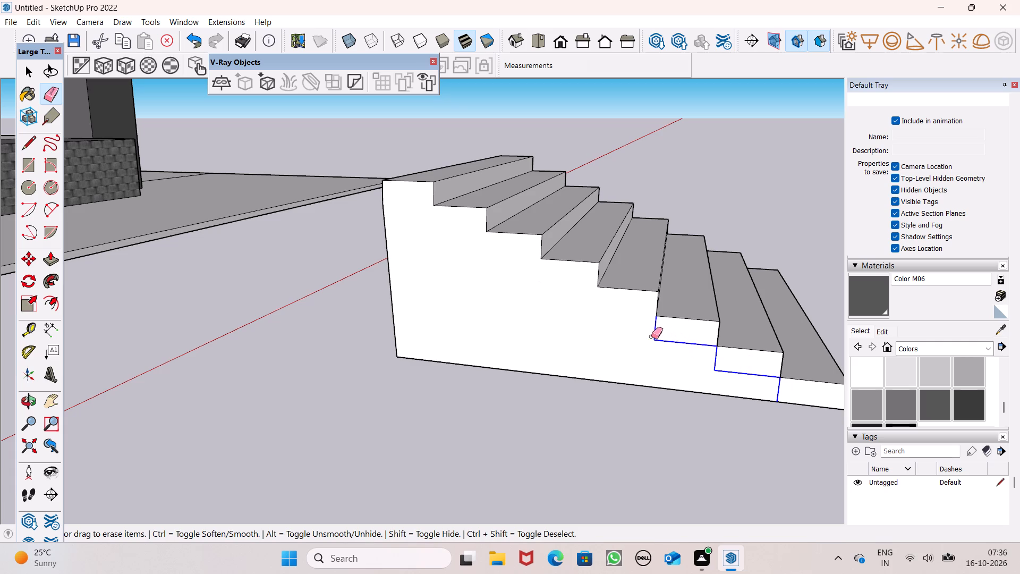
left_click_drag(651, 336, 650, 336)
Erase the edges between the step ends and the solid base along the stair's opposite side, from bottom to top step.
scroll(588, 343, "down", 7)
middle_click_drag(593, 354, 110, 353)
middle_click(103, 352)
middle_click_drag(277, 360, 215, 362)
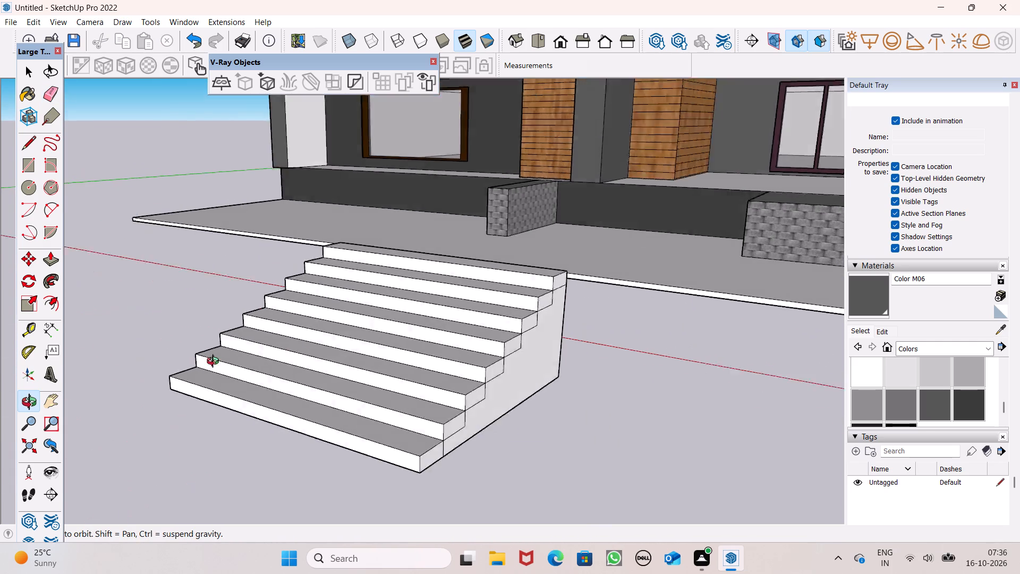
middle_click_drag(215, 362, 0, 309)
scroll(203, 343, "up", 5)
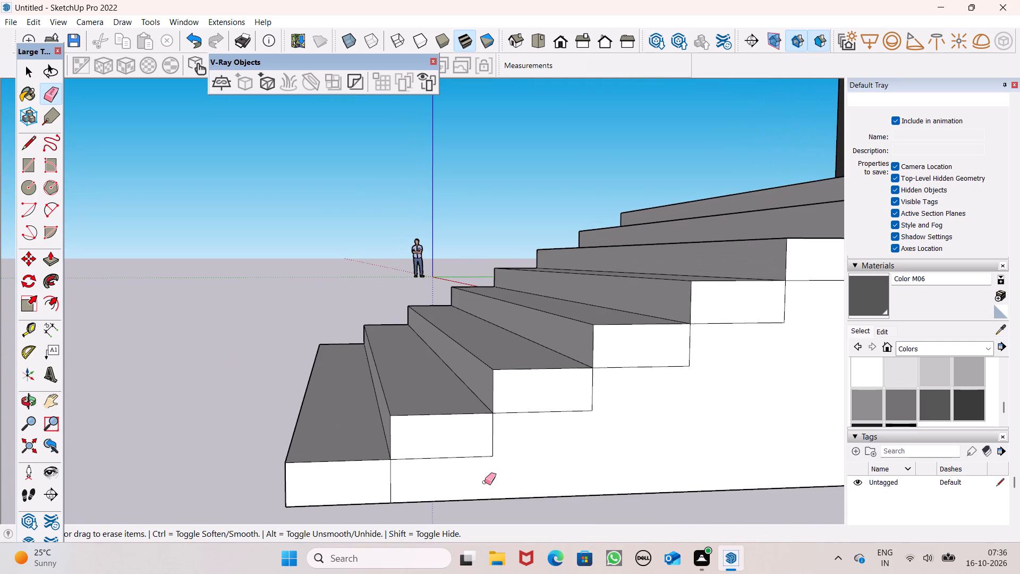
left_click_drag(379, 488, 542, 408)
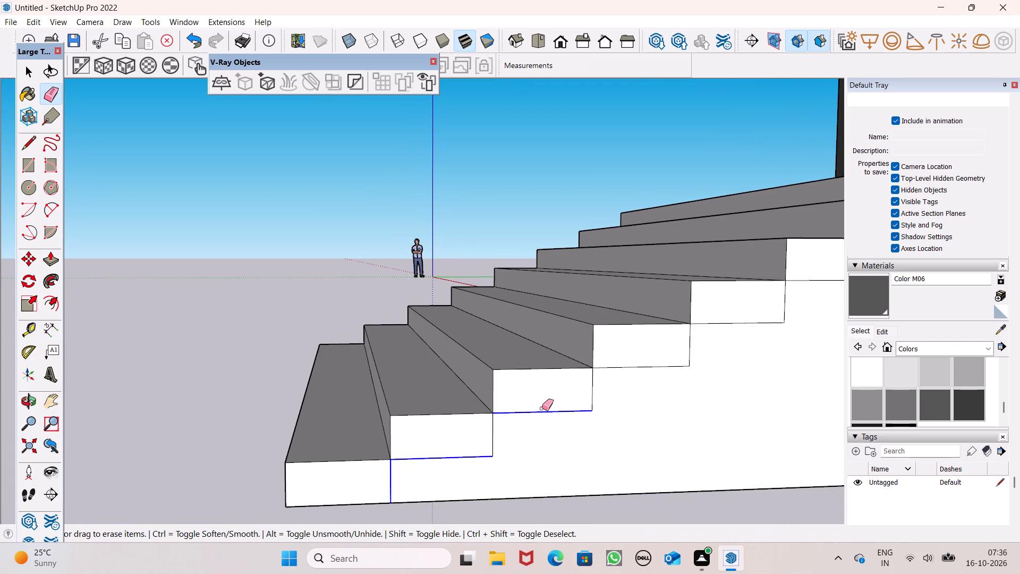
left_click_drag(542, 408, 676, 366)
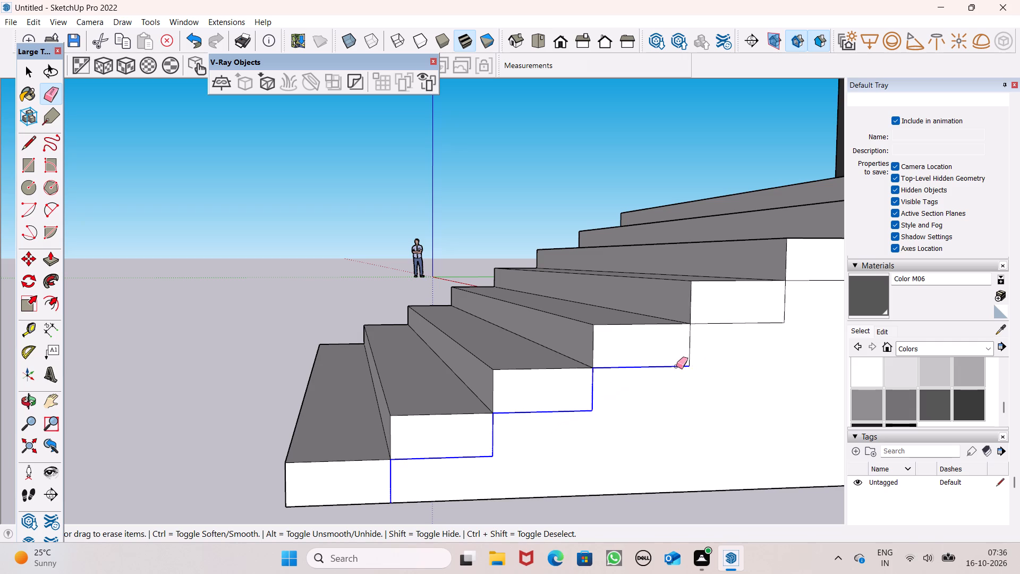
left_click_drag(676, 366, 817, 284)
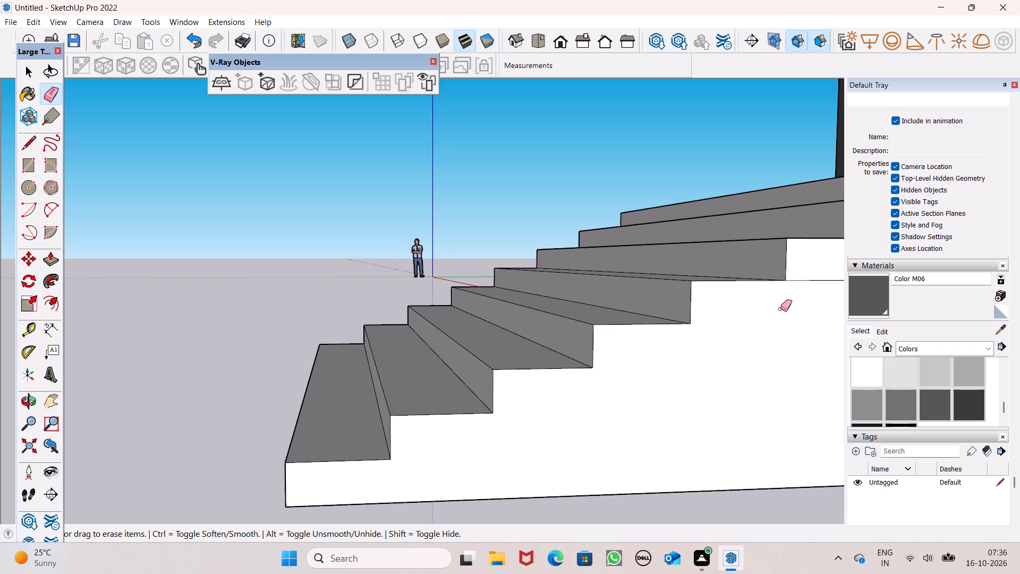
scroll(494, 393, "down", 6)
scroll(819, 279, "up", 5)
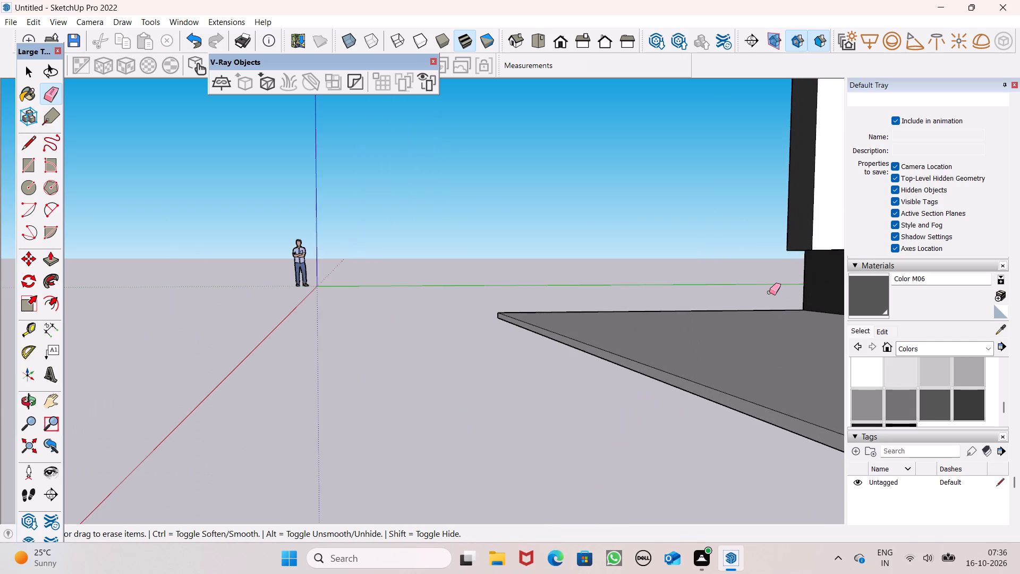
scroll(769, 292, "down", 2)
scroll(633, 307, "down", 4)
scroll(576, 320, "up", 5)
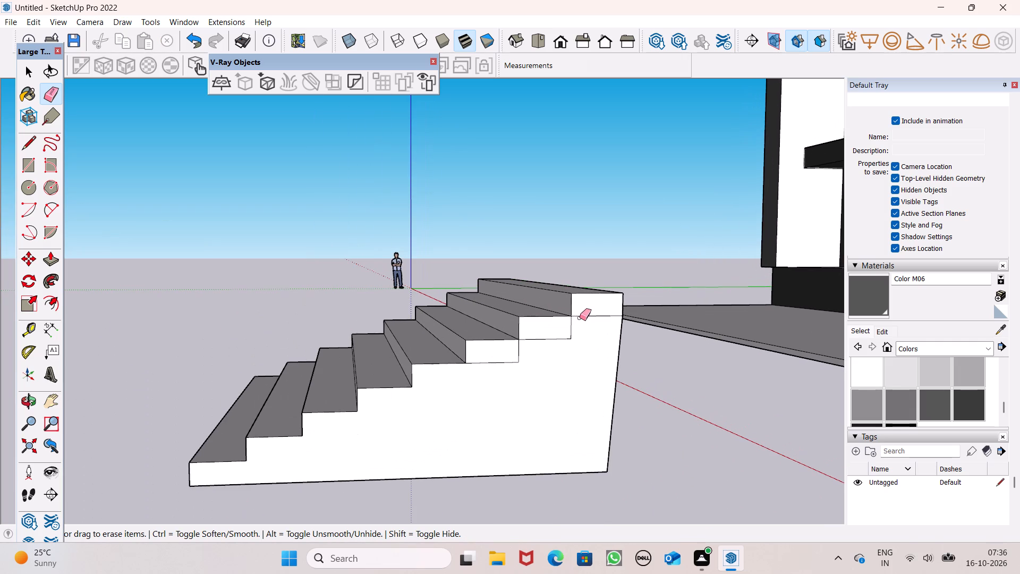
left_click_drag(580, 318, 579, 325)
left_click_drag(596, 309, 565, 333)
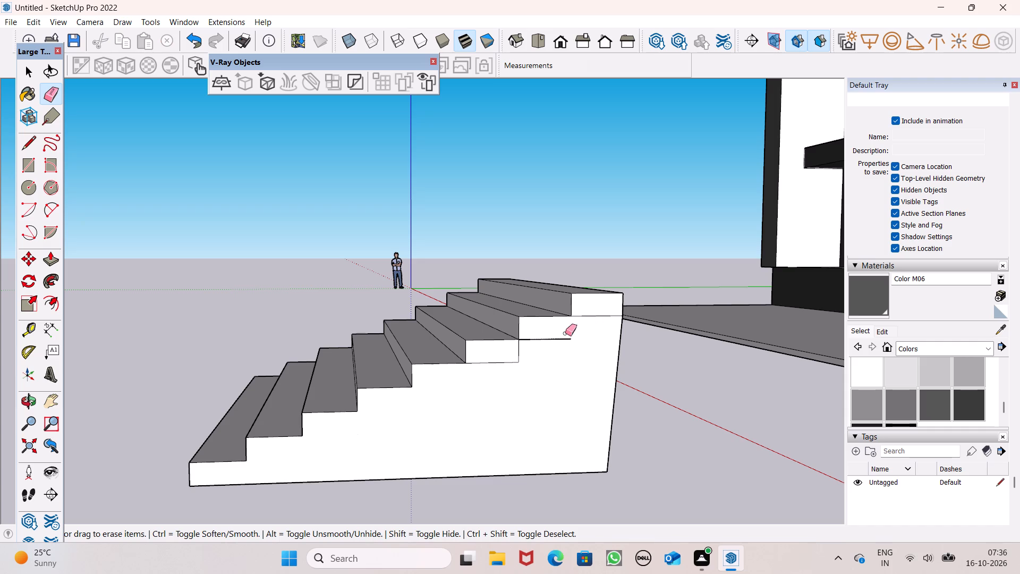
left_click_drag(565, 333, 528, 352)
Paint both stepped side faces of the stair with Color M06.
left_click(860, 299)
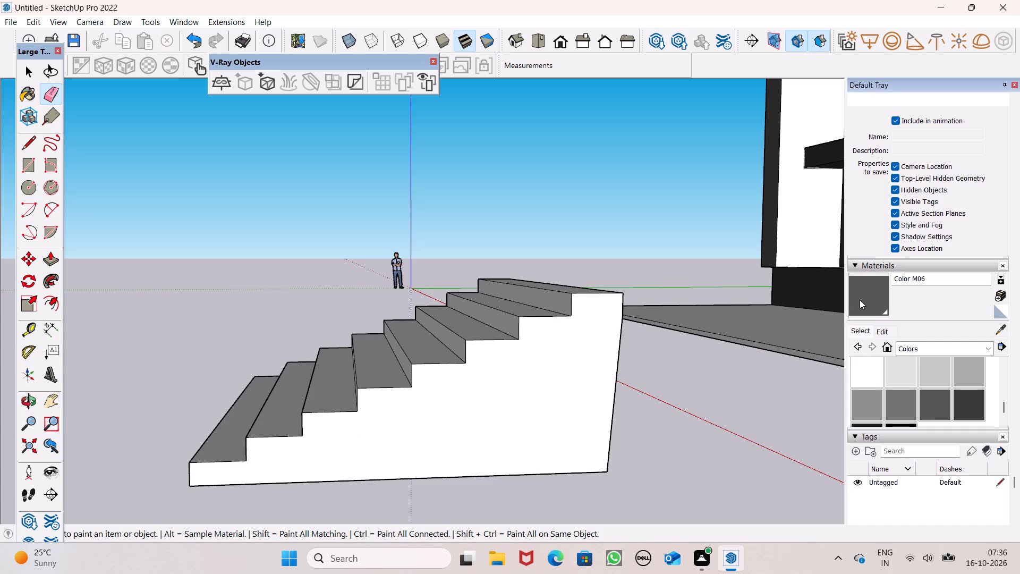
left_click(878, 302)
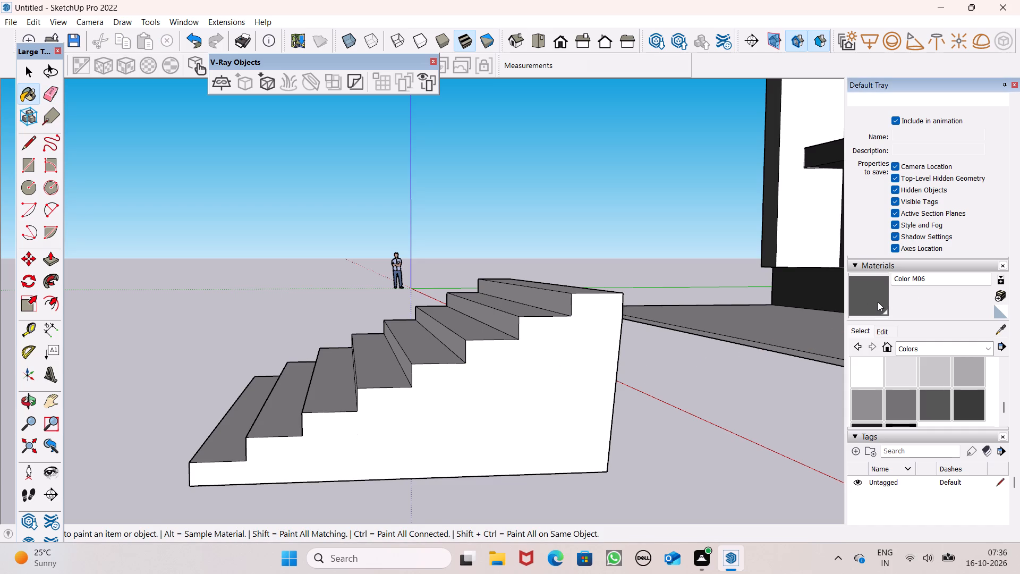
left_click(565, 375)
middle_click_drag(506, 420, 688, 436)
scroll(466, 440, "up", 1)
middle_click_drag(466, 451, 591, 471)
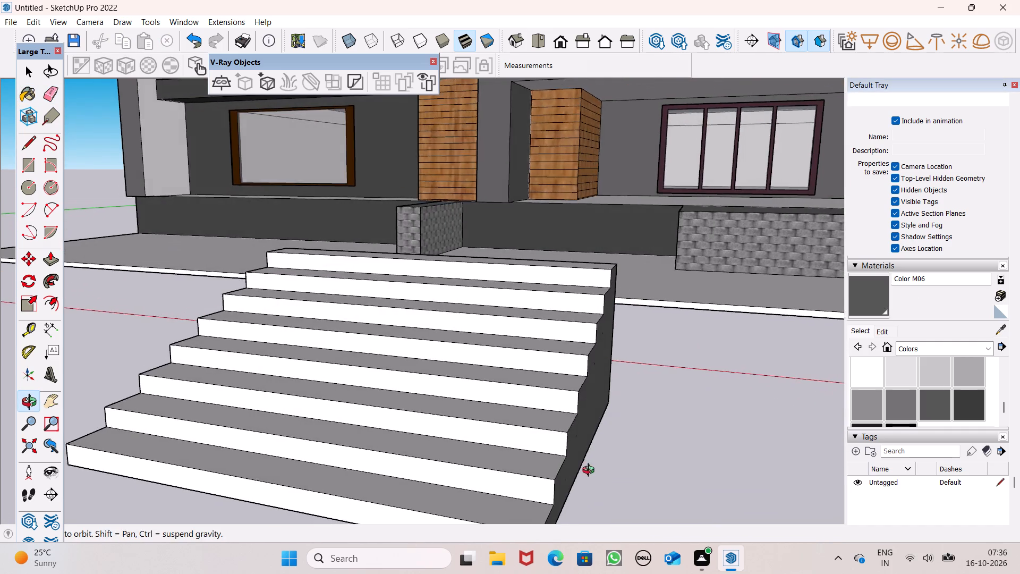
middle_click_drag(591, 471, 592, 471)
middle_click_drag(349, 433, 701, 385)
left_click(102, 409)
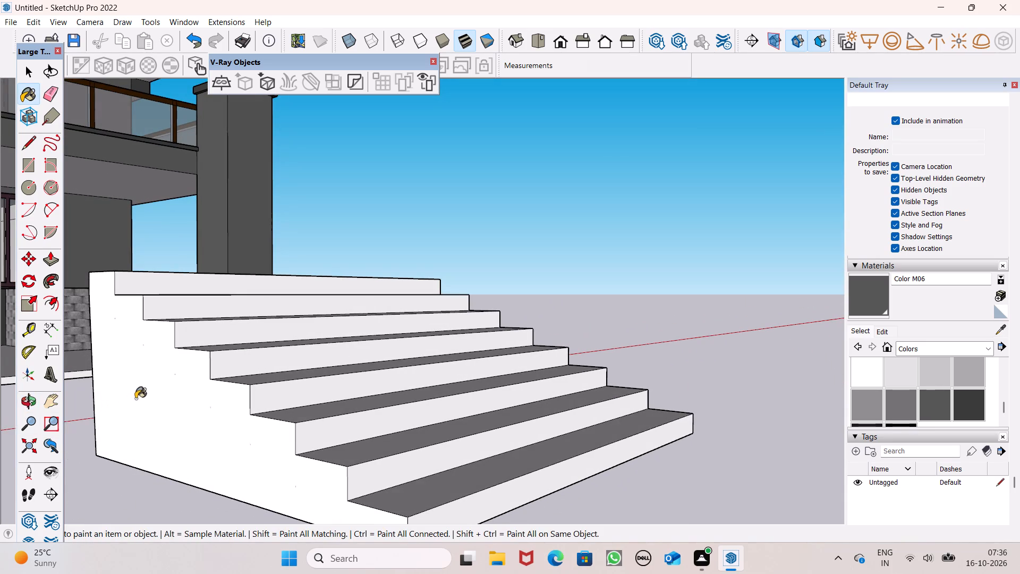
Paint the treads and risers of the stair's upper steps with Color M06, working down from the top tread.
scroll(199, 385, "down", 6)
middle_click_drag(225, 418, 203, 490)
scroll(208, 386, "up", 7)
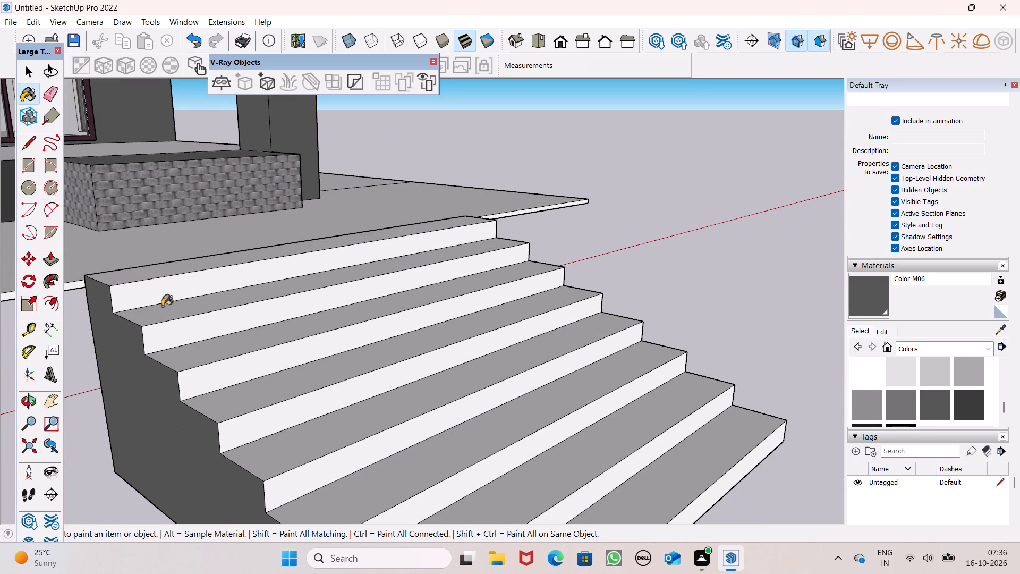
left_click(159, 276)
left_click(171, 300)
left_click(189, 325)
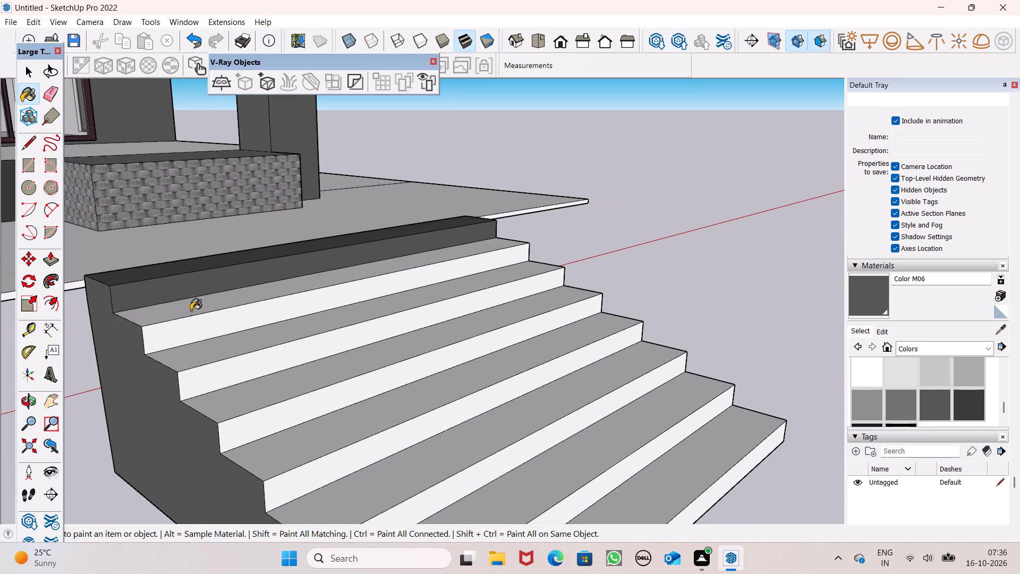
left_click(191, 307)
left_click(234, 354)
left_click(240, 378)
left_click(266, 394)
left_click_drag(283, 412, 283, 413)
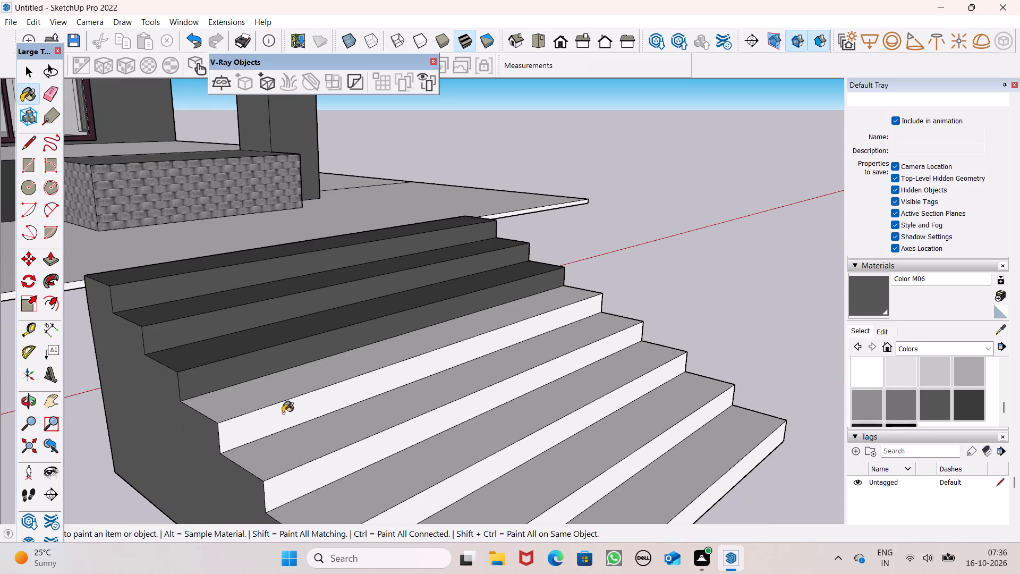
left_click_drag(283, 413, 286, 419)
left_click(291, 429)
left_click(291, 431)
Paint the remaining treads and risers of the lower steps with Color M06, down to the bottom riser.
scroll(278, 384, "down", 4)
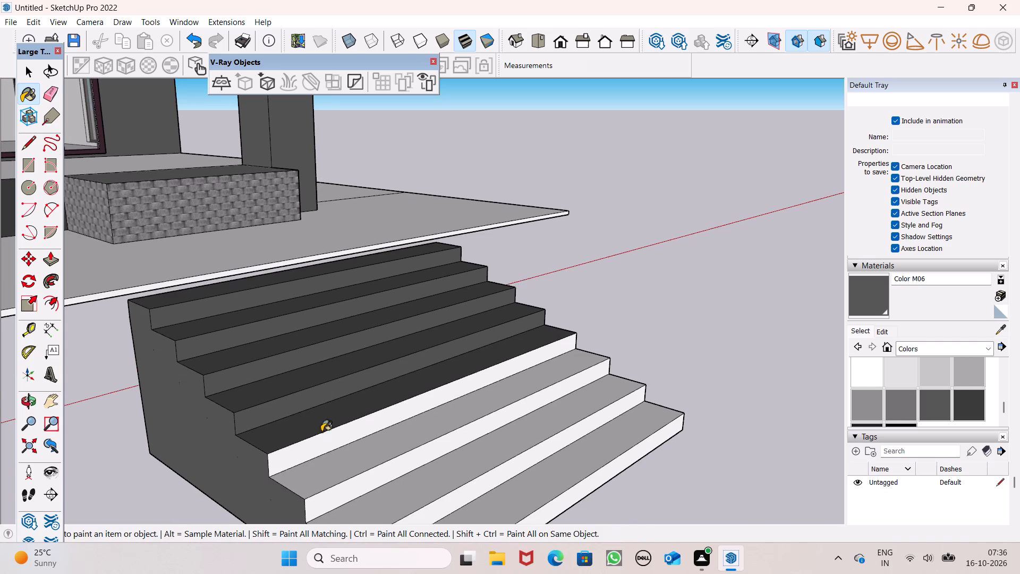
scroll(318, 448, "up", 4)
left_click(314, 438)
left_click(350, 454)
scroll(330, 426, "down", 6)
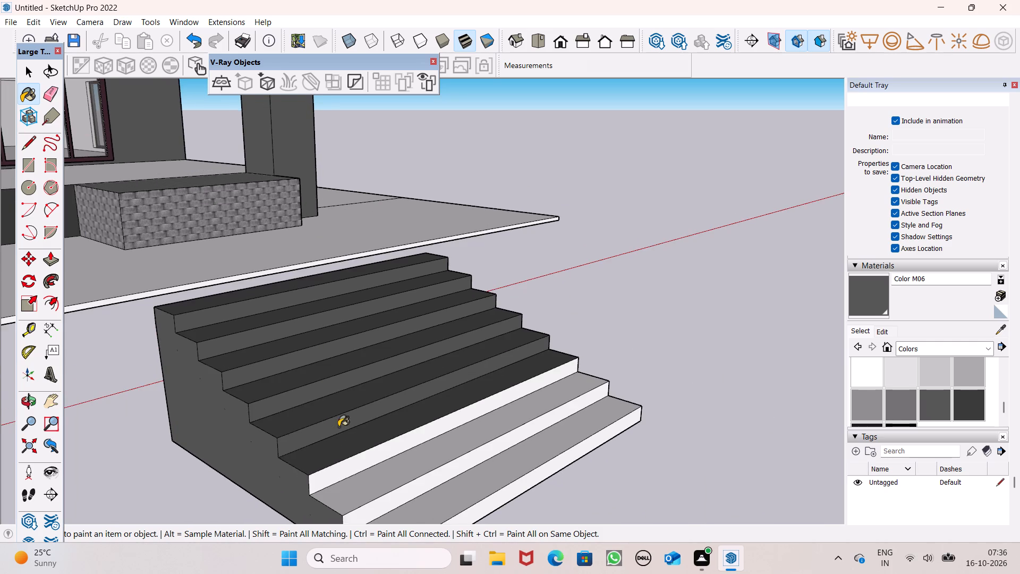
scroll(347, 436, "down", 1)
scroll(354, 455, "up", 4)
left_click(354, 455)
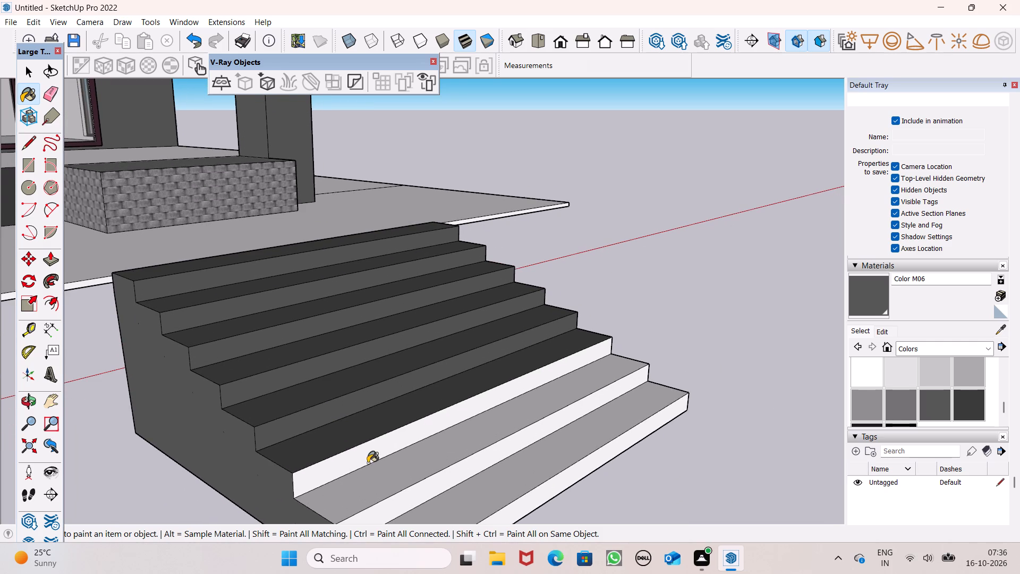
left_click(368, 463)
left_click(384, 463)
scroll(370, 426, "down", 6)
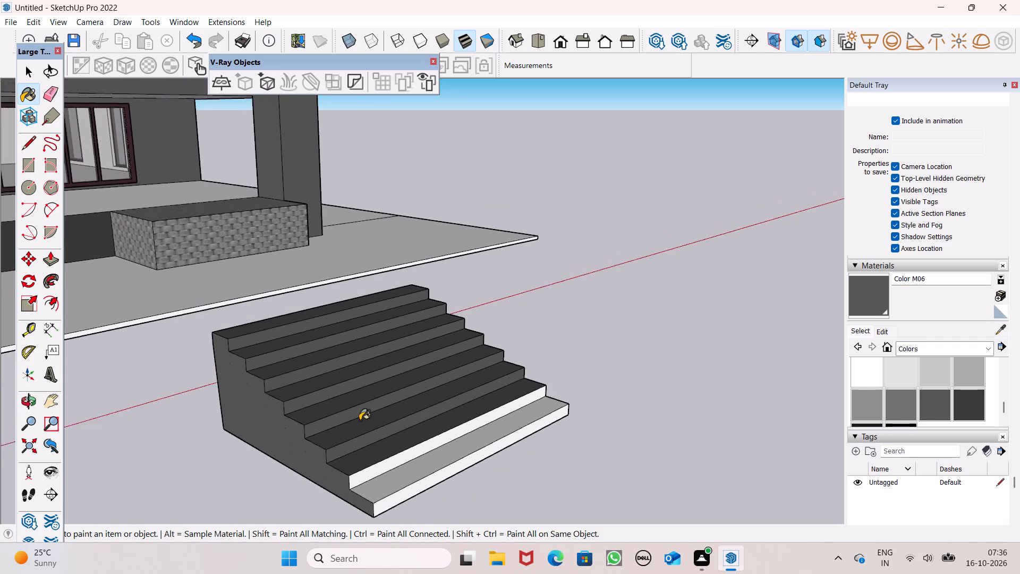
scroll(360, 420, "down", 2)
scroll(368, 440, "up", 7)
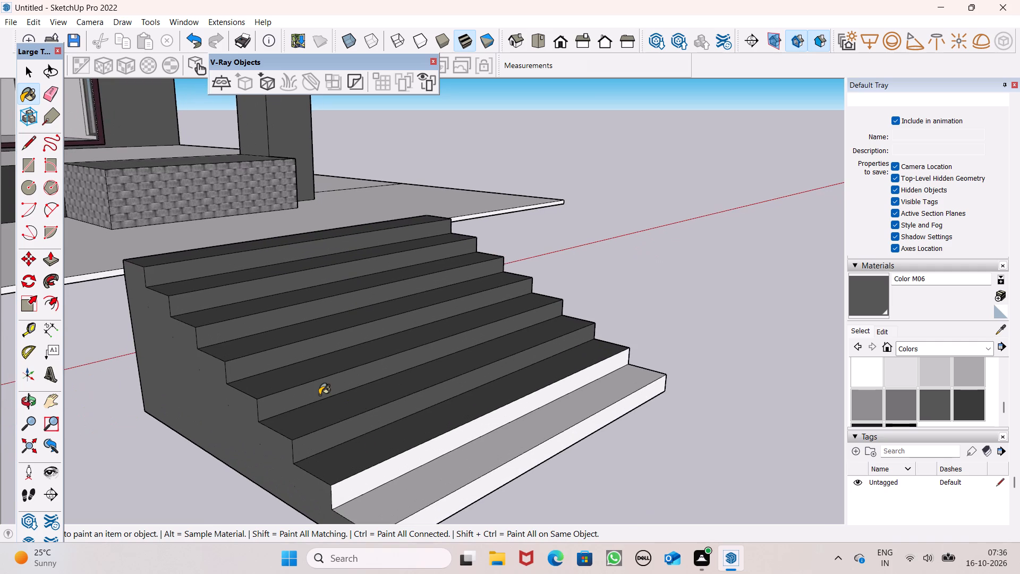
scroll(318, 393, "down", 5)
scroll(354, 427, "up", 5)
left_click(376, 428)
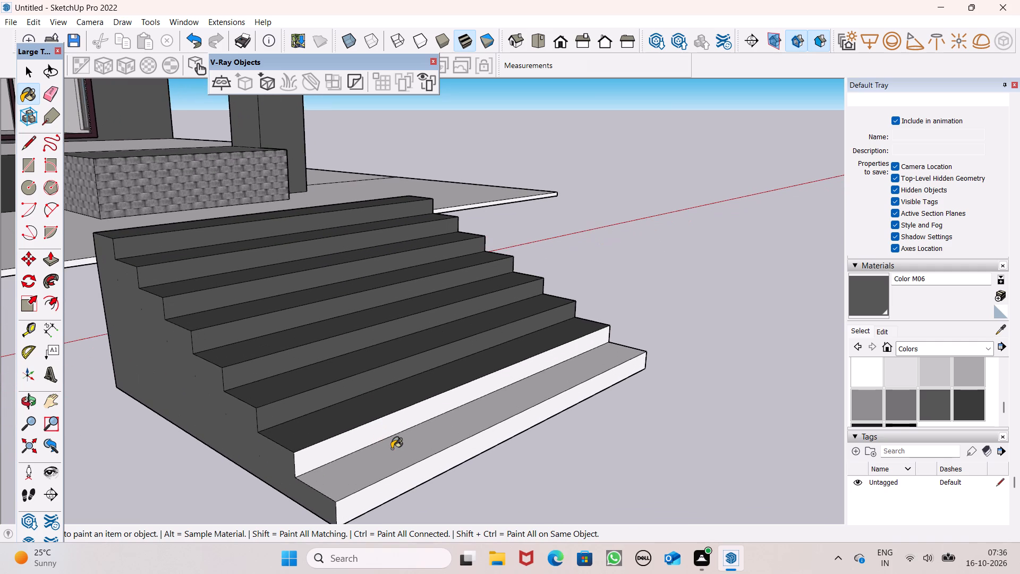
left_click(392, 449)
left_click(409, 483)
Paint the stair's back with Color M06, covering both the narrow upper strip and the large face below it.
scroll(403, 413, "down", 5)
middle_click_drag(405, 413, 0, 364)
scroll(447, 333, "up", 1)
middle_click_drag(447, 333, 0, 335)
left_click(462, 304)
left_click(462, 304)
left_click_drag(469, 309, 471, 316)
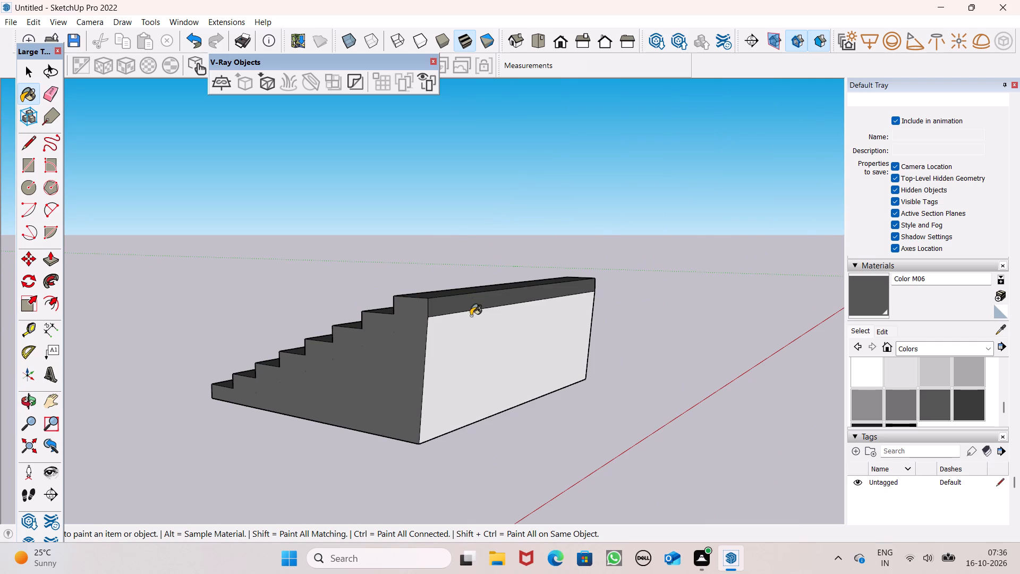
left_click_drag(471, 316, 471, 317)
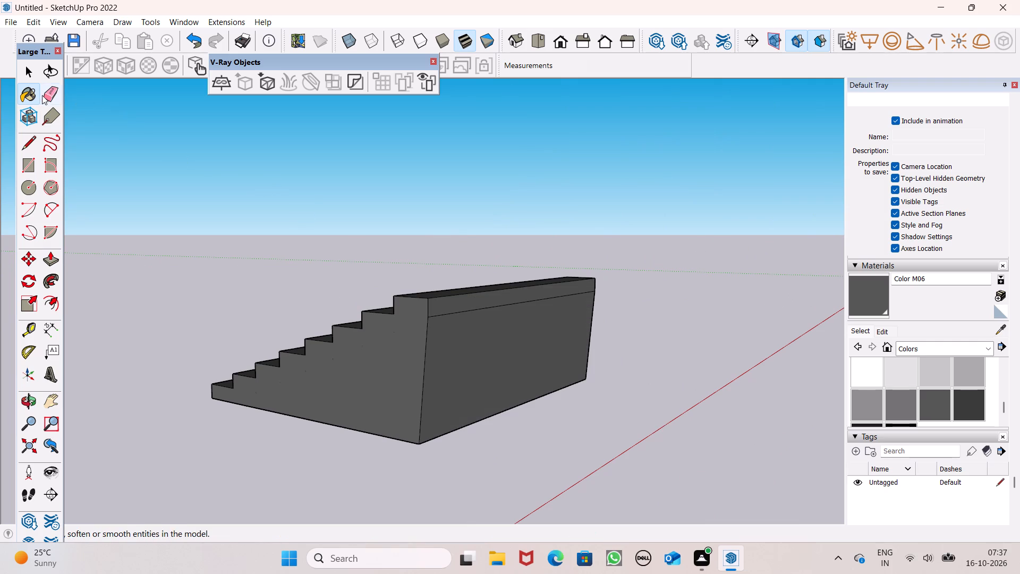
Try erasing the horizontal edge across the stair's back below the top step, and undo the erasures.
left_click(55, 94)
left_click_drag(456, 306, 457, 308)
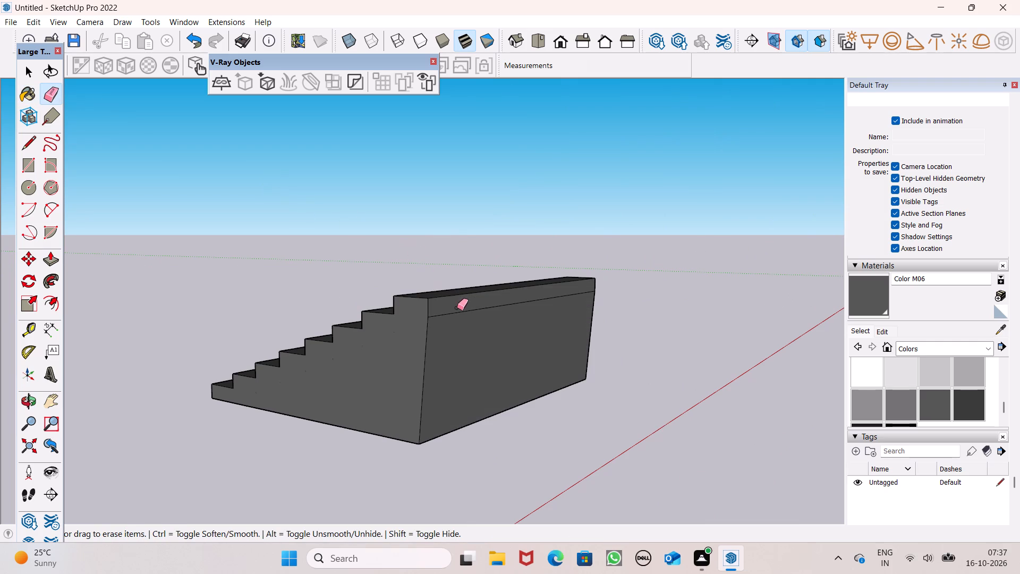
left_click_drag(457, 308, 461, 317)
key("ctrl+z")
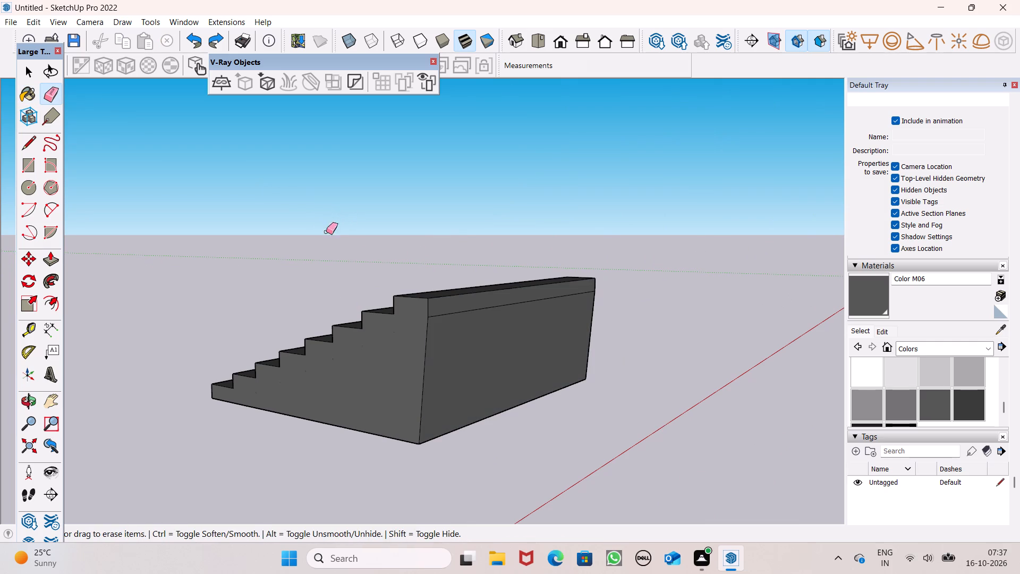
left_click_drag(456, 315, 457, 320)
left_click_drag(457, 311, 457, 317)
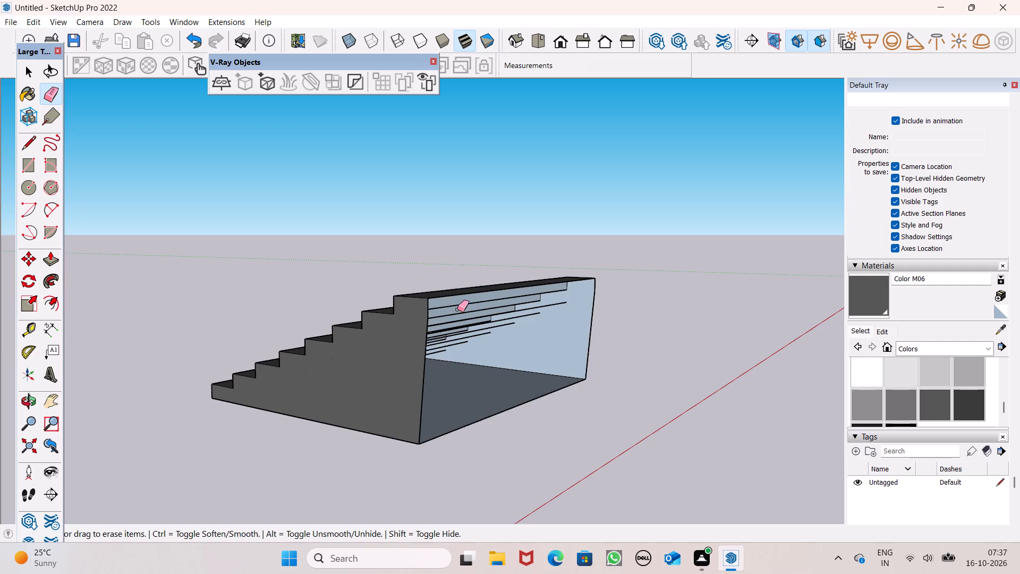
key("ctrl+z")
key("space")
Paint both faces of the stair's underside with Color M06.
scroll(324, 261, "down", 5)
key("space")
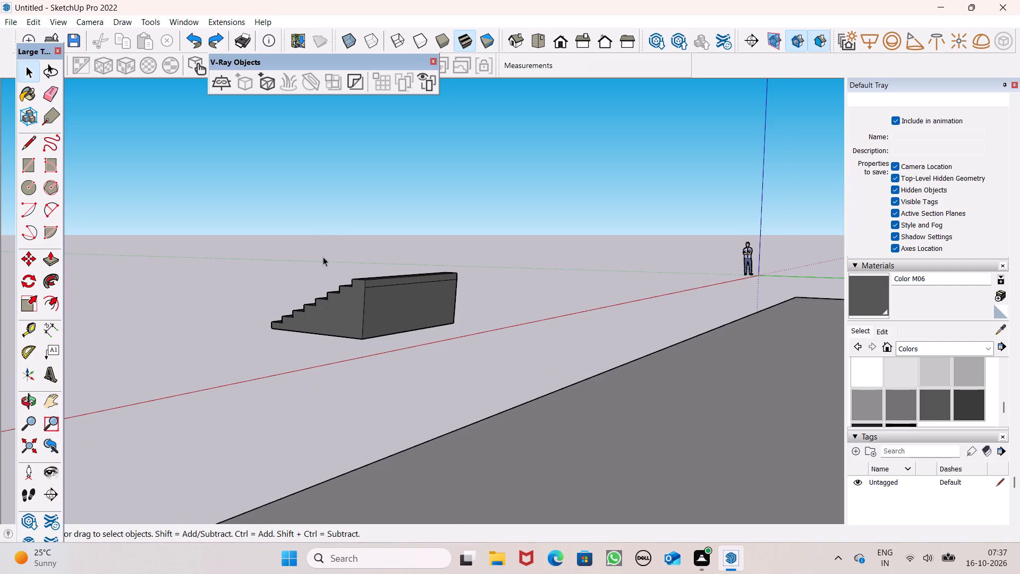
middle_click_drag(324, 269, 532, 159)
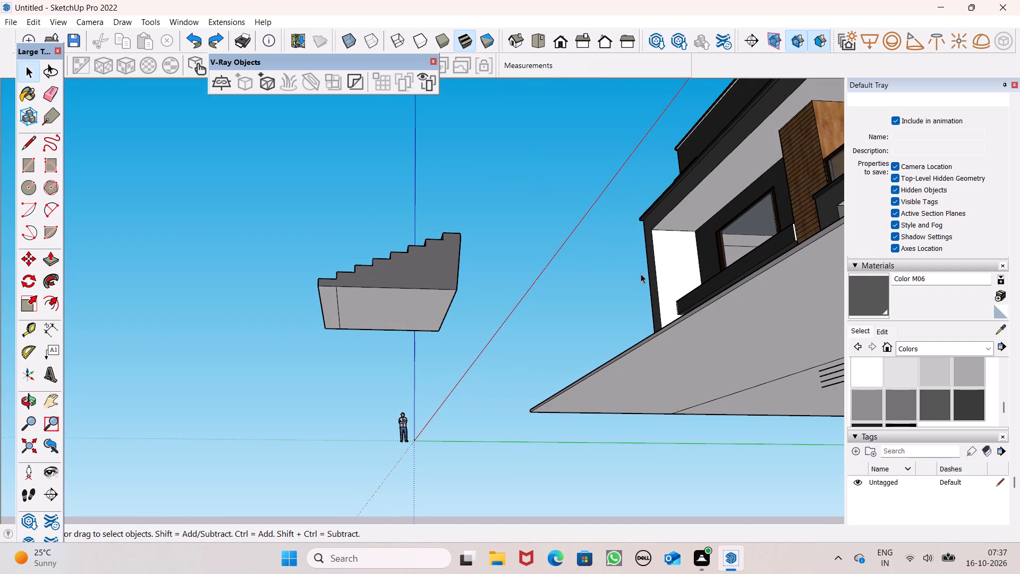
left_click(880, 292)
left_click(371, 297)
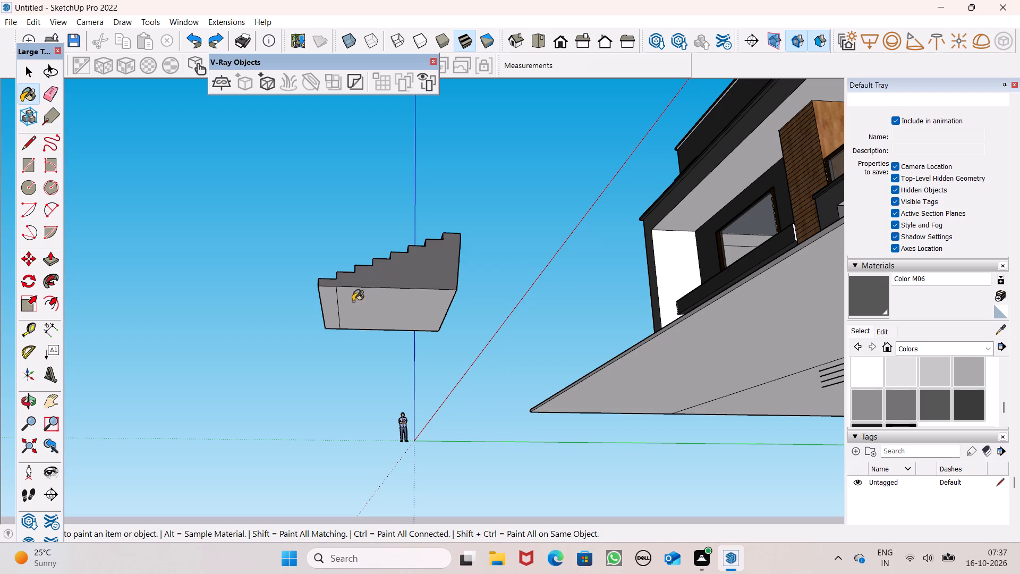
left_click(330, 303)
scroll(318, 231, "down", 4)
key("space")
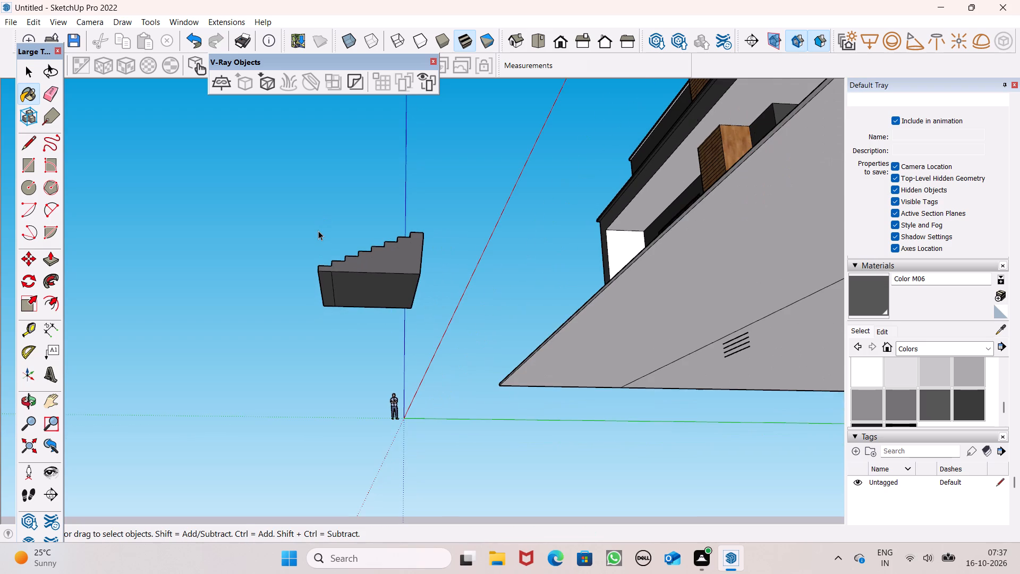
Select all of the stair's connected geometry and make it a group.
scroll(318, 231, "down", 3)
middle_click_drag(327, 253, 619, 442)
triple_click(553, 371)
double_click(551, 371)
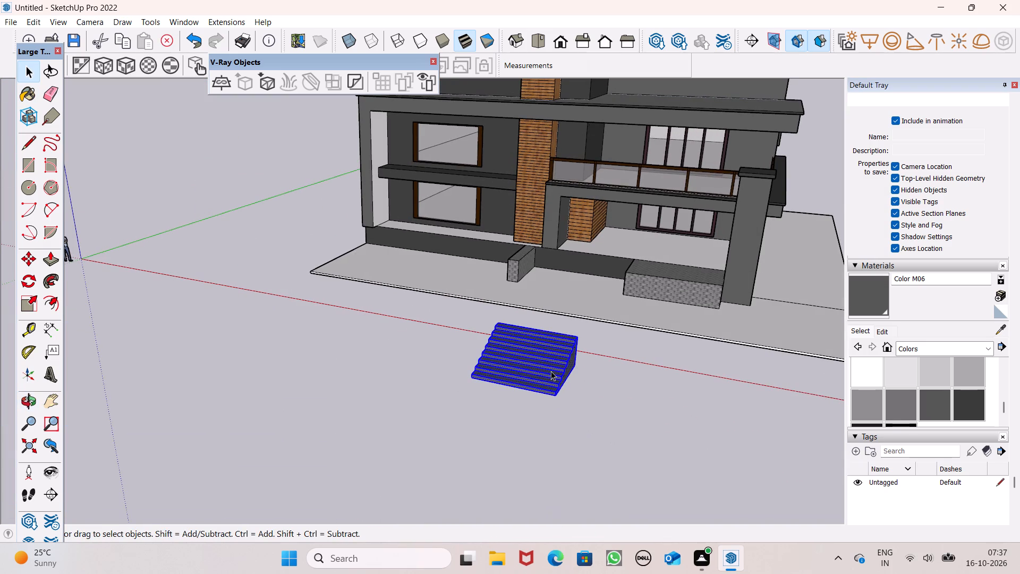
right_click(549, 369)
left_click(573, 242)
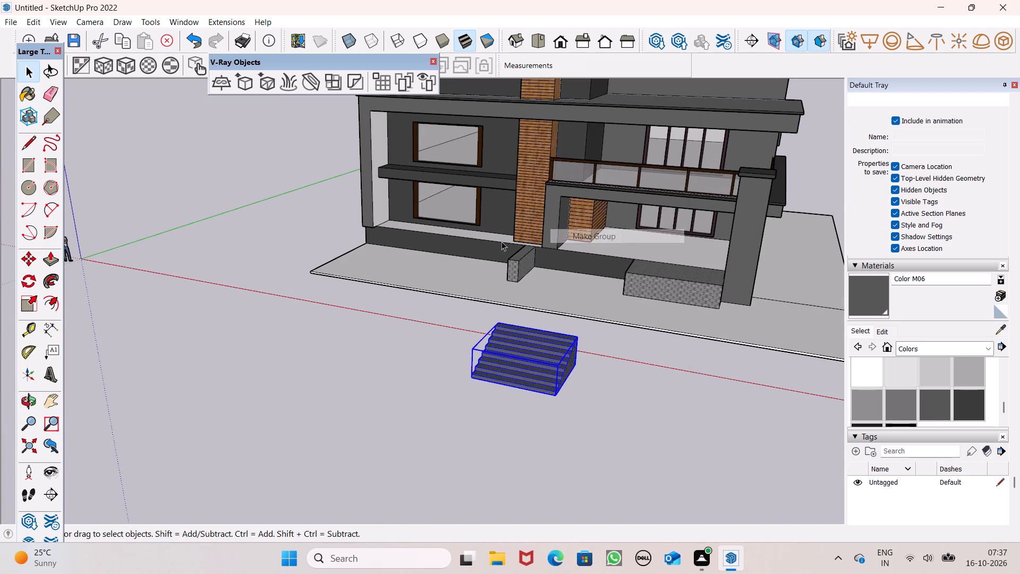
Move the stair group about 21' 4" toward the house, away from the loose step lines, and clear the selection.
scroll(472, 247, "down", 4)
middle_click_drag(546, 313, 382, 367)
scroll(383, 360, "up", 1)
key("m")
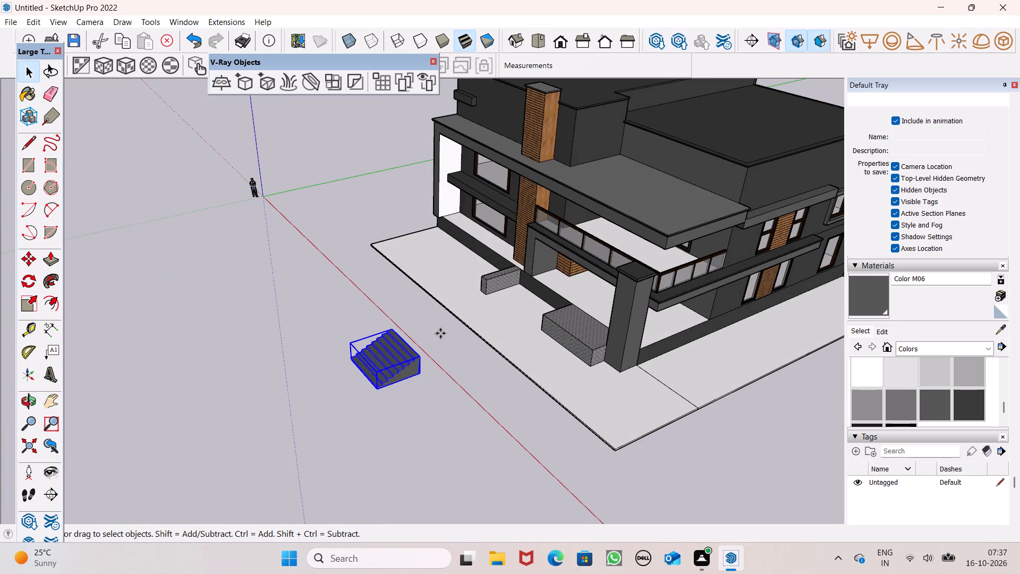
key("Return")
scroll(473, 329, "up", 6)
scroll(369, 410, "up", 4)
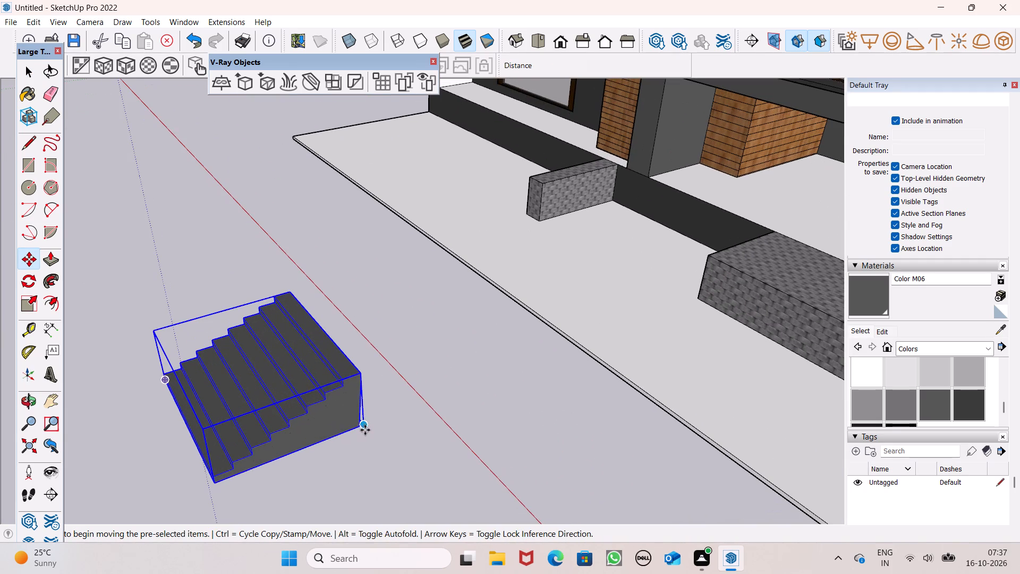
left_click(406, 431)
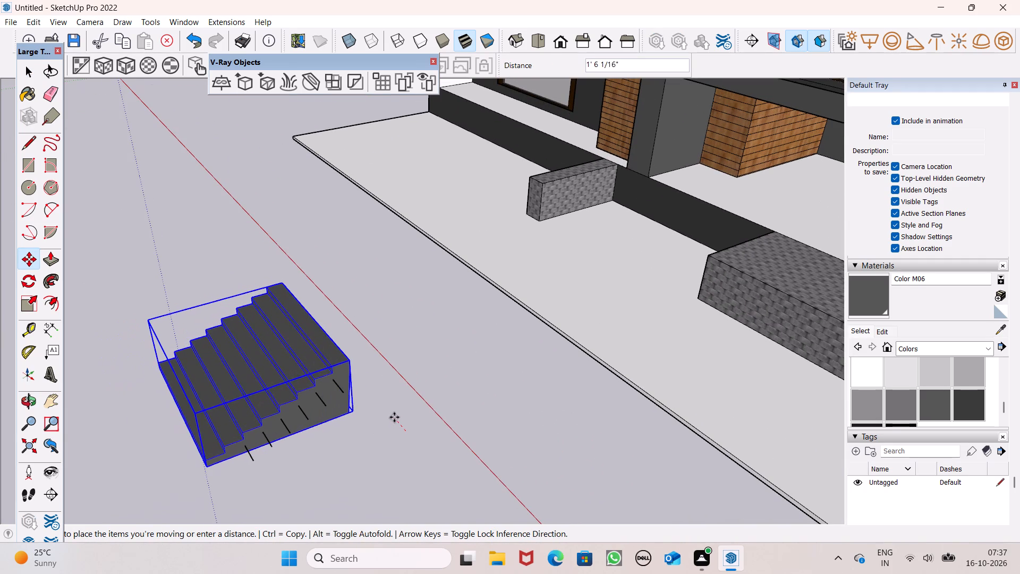
left_click(382, 267)
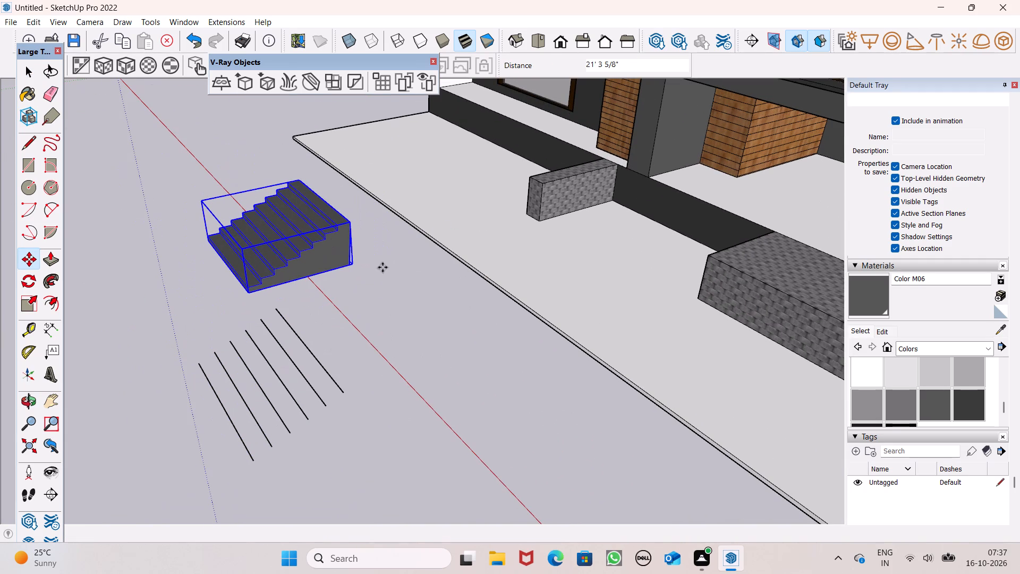
key("space")
left_click(375, 374)
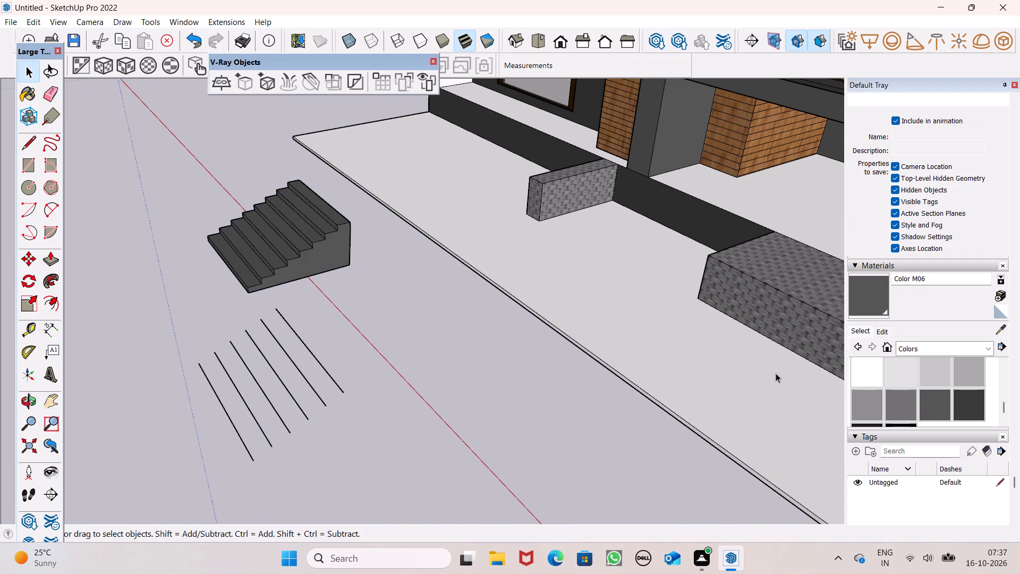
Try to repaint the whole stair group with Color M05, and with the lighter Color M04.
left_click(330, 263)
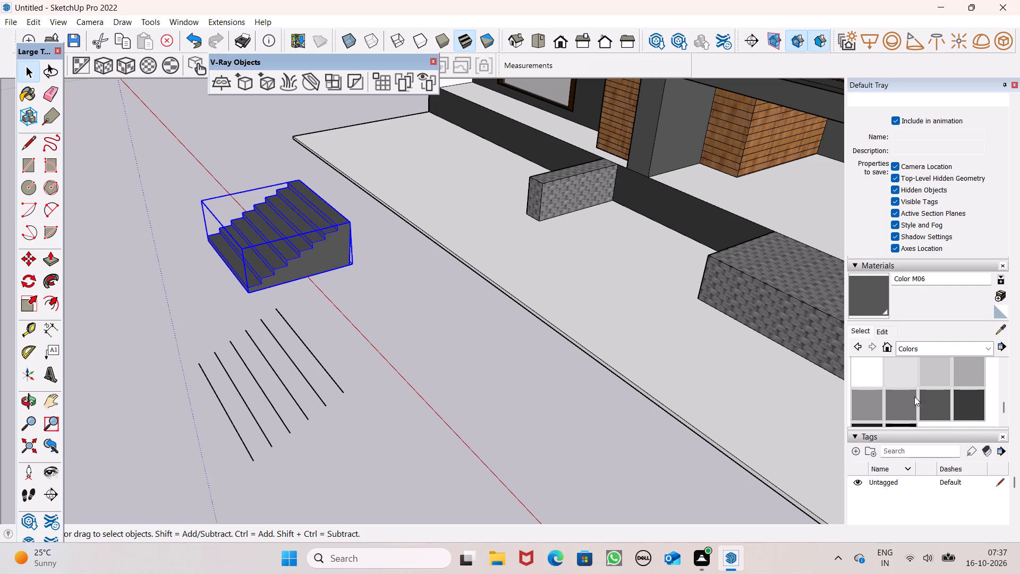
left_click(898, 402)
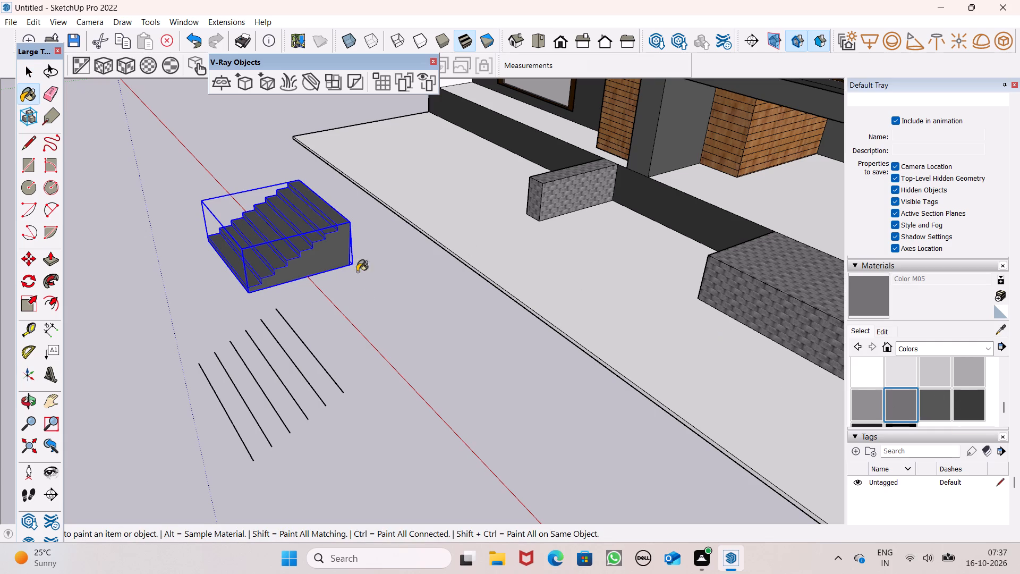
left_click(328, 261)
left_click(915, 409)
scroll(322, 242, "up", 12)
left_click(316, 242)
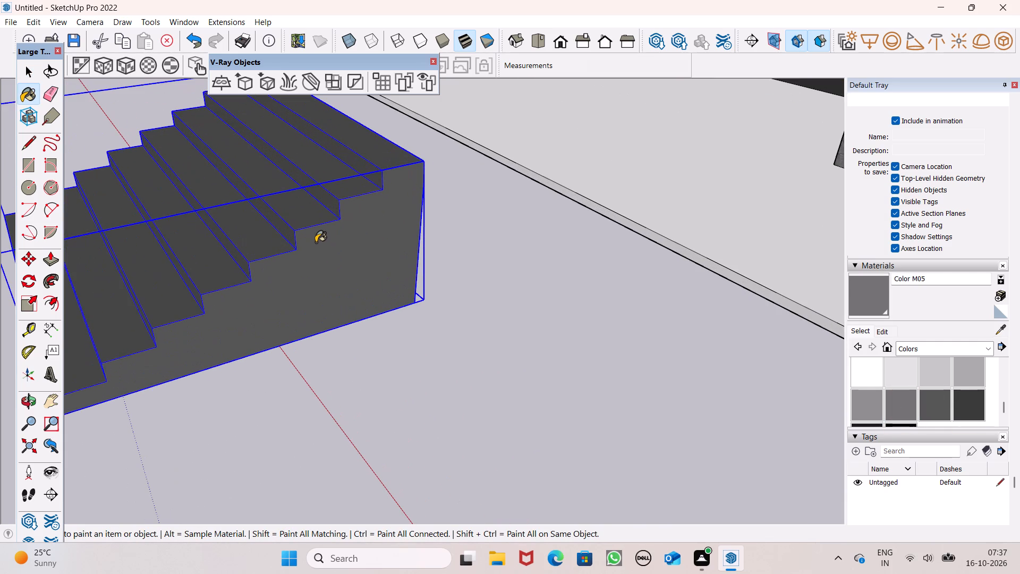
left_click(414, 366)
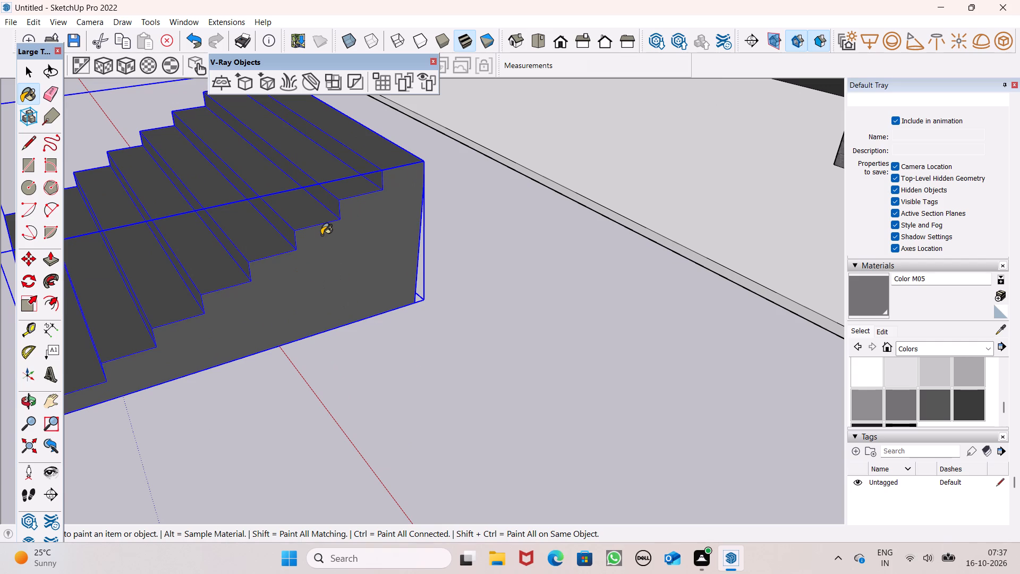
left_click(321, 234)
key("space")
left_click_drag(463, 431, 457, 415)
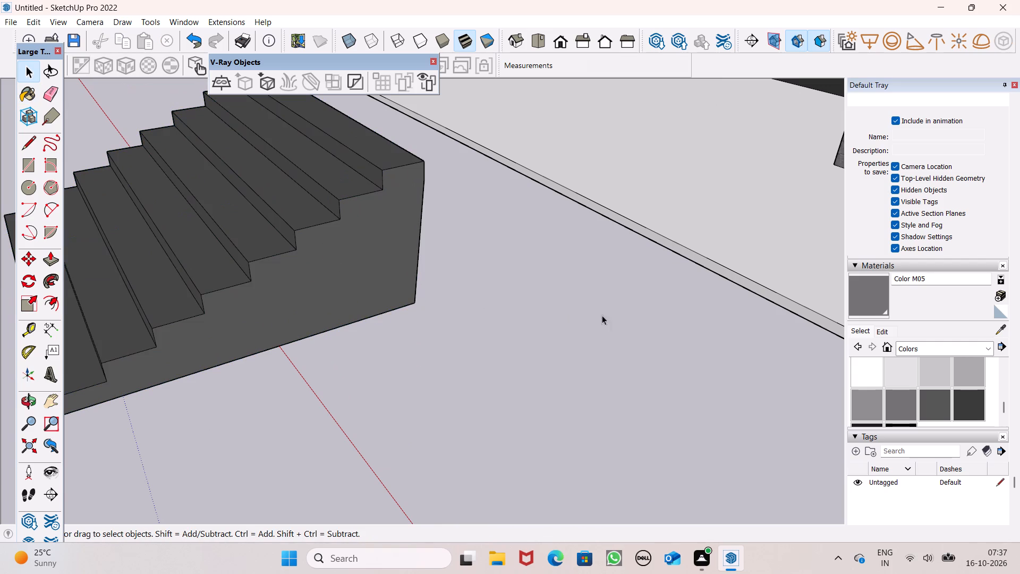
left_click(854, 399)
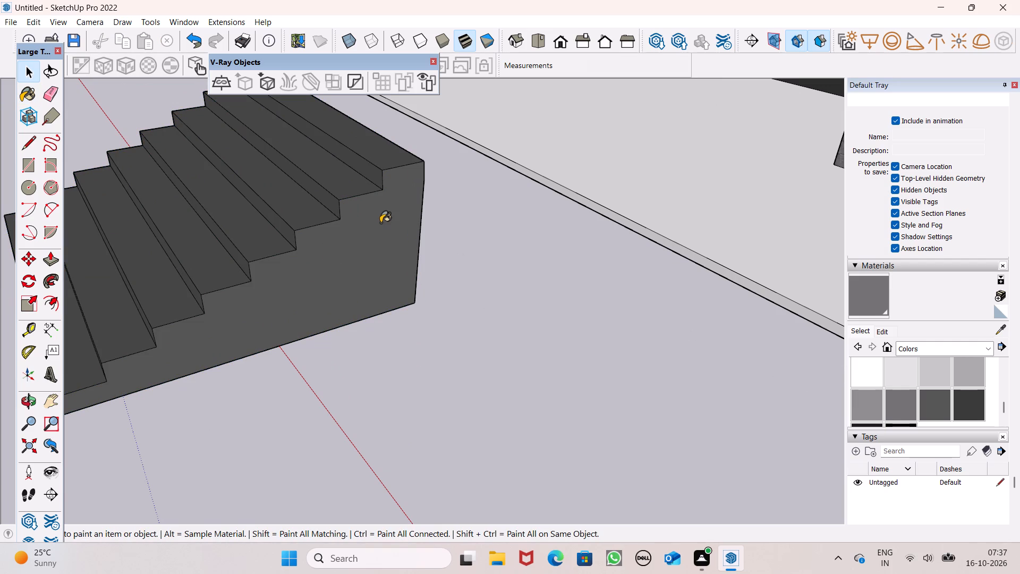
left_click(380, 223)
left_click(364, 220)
Explode the stair group into loose geometry.
key("space")
right_click(342, 224)
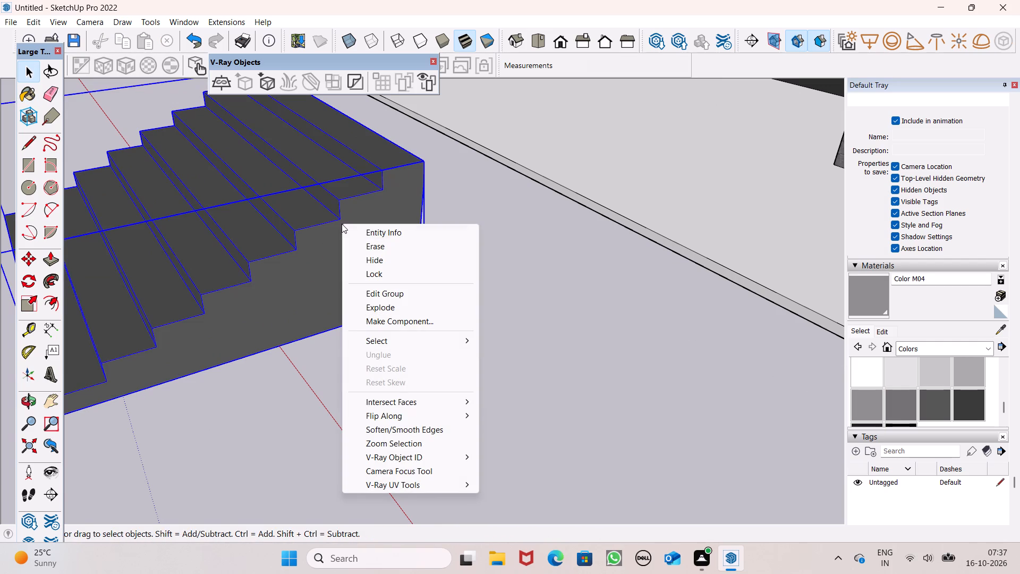
left_click(382, 308)
left_click(423, 364)
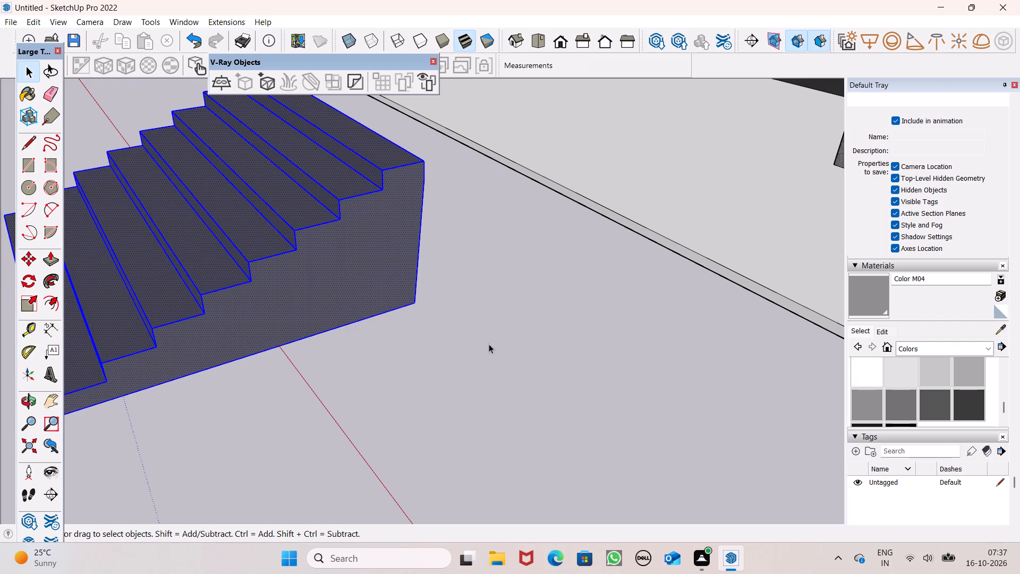
Paint the stair's exposed side face and its three uppermost treads with Color M04.
left_click(874, 410)
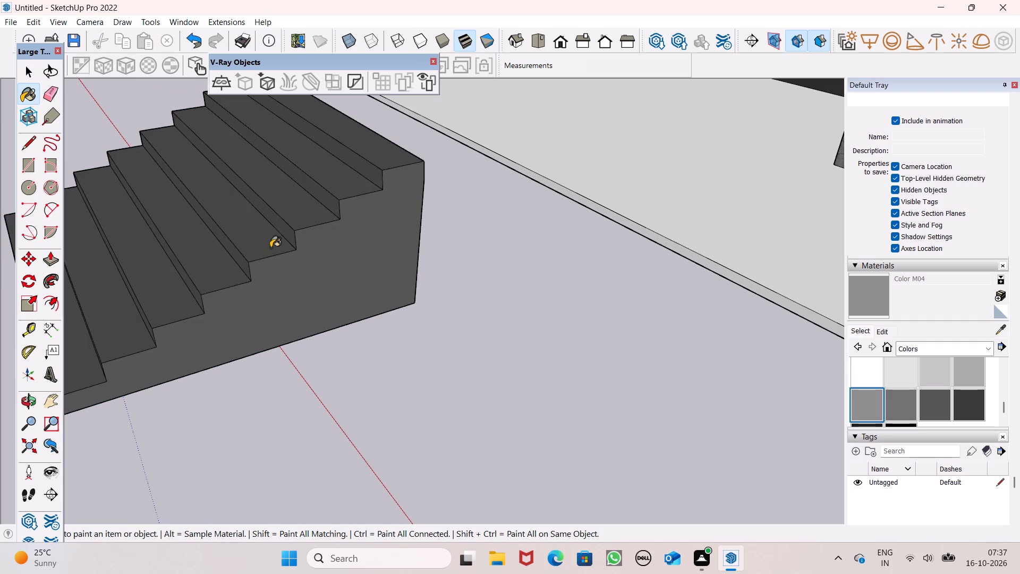
left_click(341, 261)
left_click(284, 214)
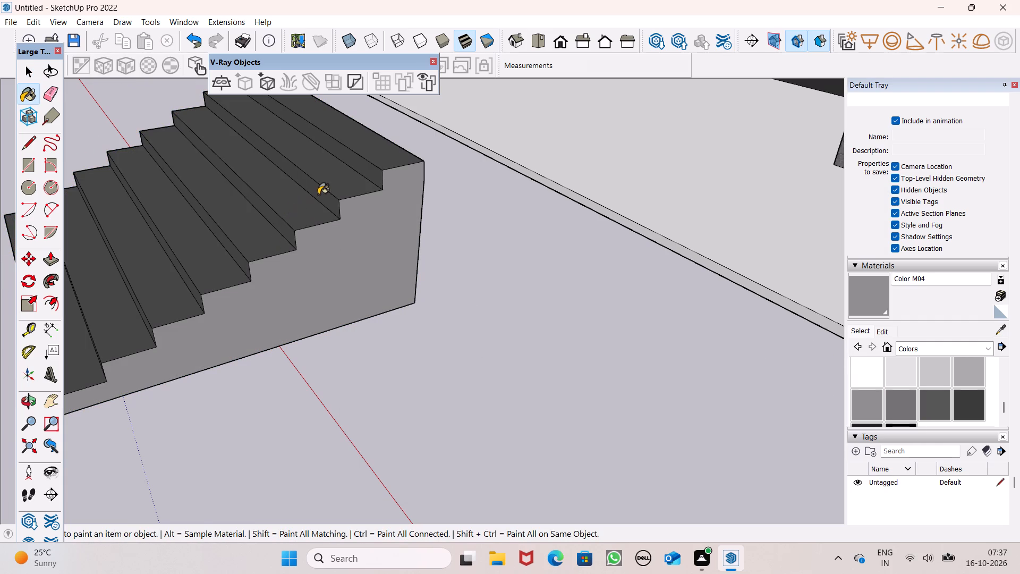
left_click(327, 186)
left_click(381, 152)
Paint the stair's two lowest treads, their risers and the opposite side face with Color M04.
scroll(348, 233, "down", 5)
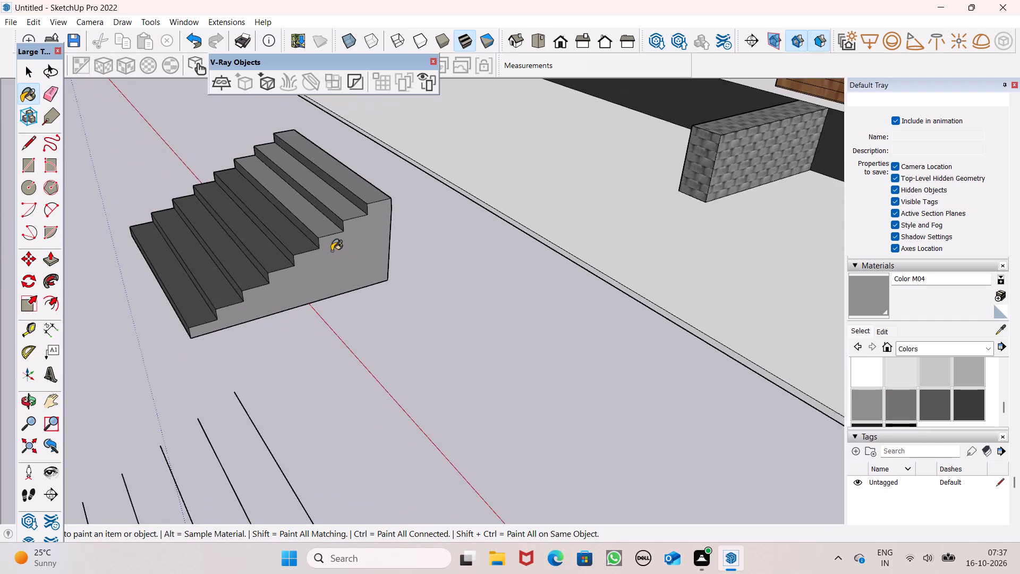
scroll(331, 251, "down", 4)
middle_click_drag(331, 251, 483, 204)
middle_click_drag(415, 219, 623, 250)
scroll(420, 225, "up", 1)
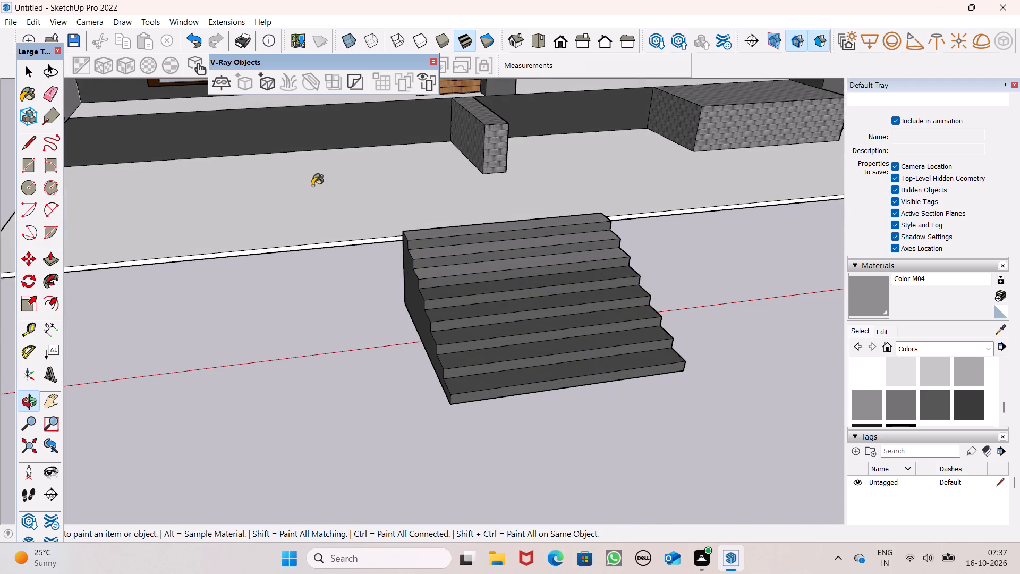
scroll(312, 189, "down", 4)
middle_click_drag(372, 321, 719, 285)
scroll(375, 324, "up", 1)
scroll(686, 199, "up", 6)
middle_click_drag(528, 209, 370, 265)
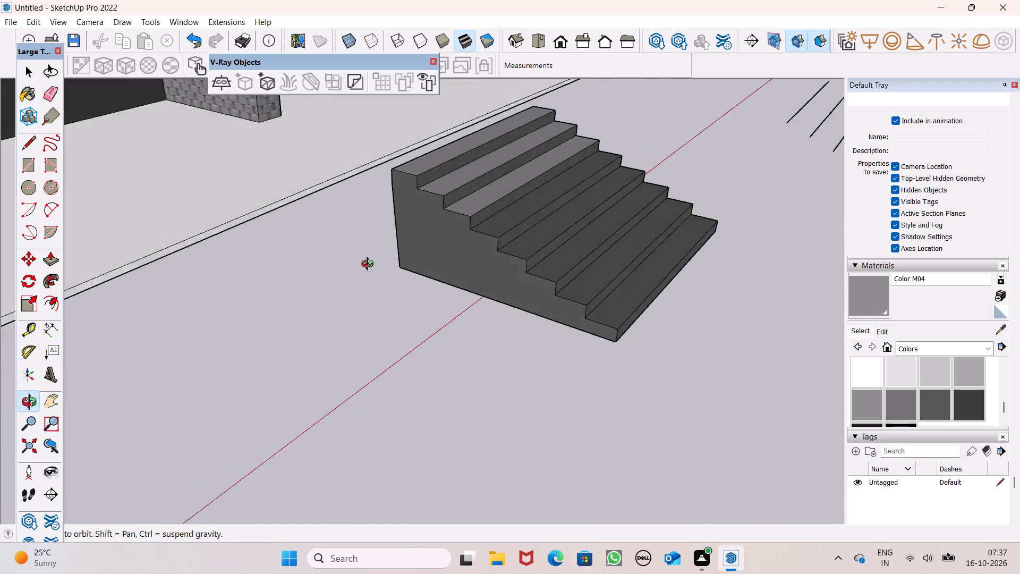
middle_click_drag(370, 265, 283, 298)
scroll(239, 284, "up", 1)
scroll(516, 376, "up", 5)
left_click_drag(532, 327, 540, 341)
left_click_drag(569, 358, 572, 372)
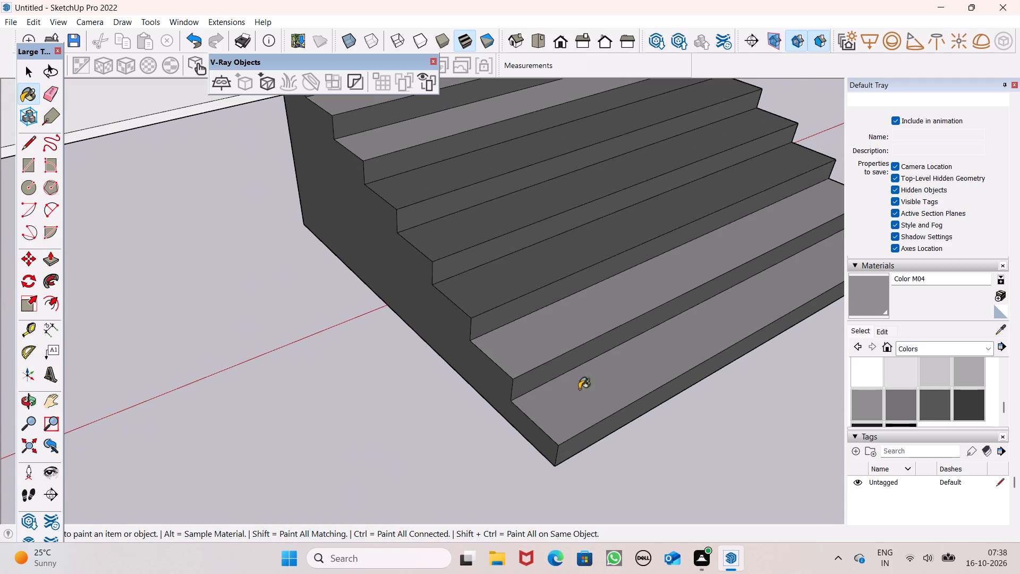
left_click_drag(579, 400, 577, 395)
left_click_drag(571, 356, 571, 361)
left_click(609, 435)
left_click(543, 439)
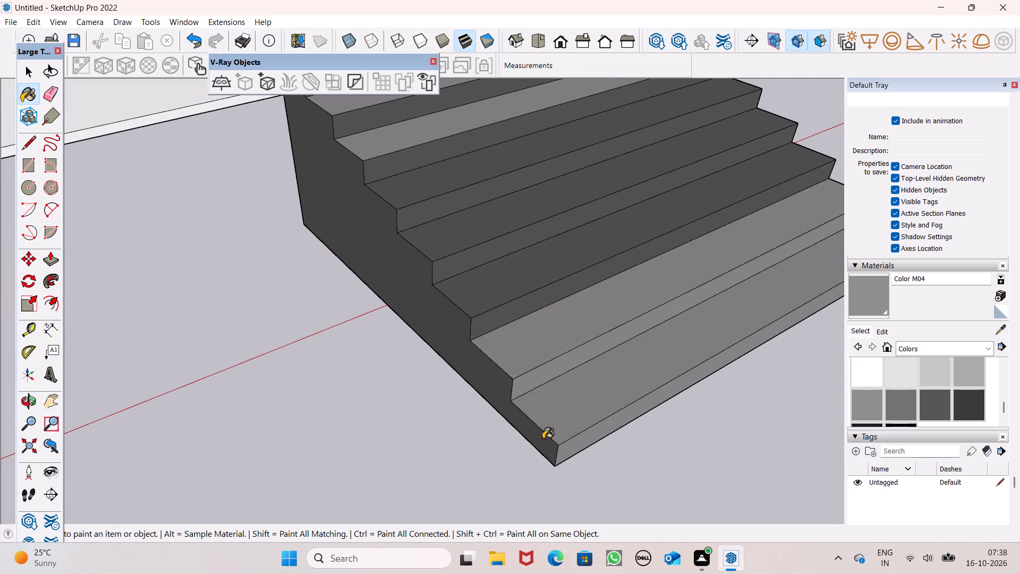
Paint all the remaining risers and middle treads of the stair with Color M04.
scroll(546, 399, "down", 5)
scroll(530, 199, "up", 5)
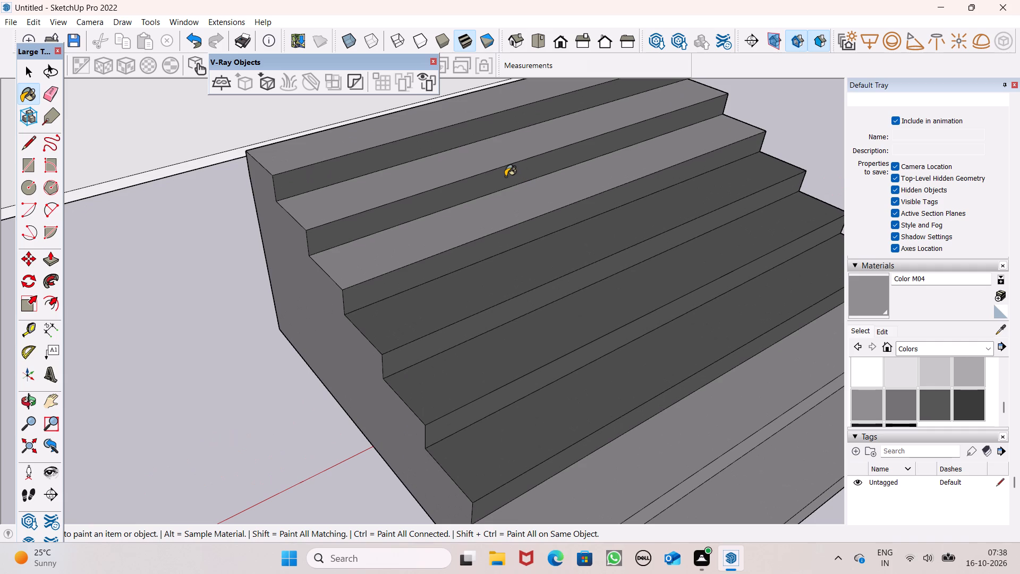
left_click(505, 176)
left_click(489, 139)
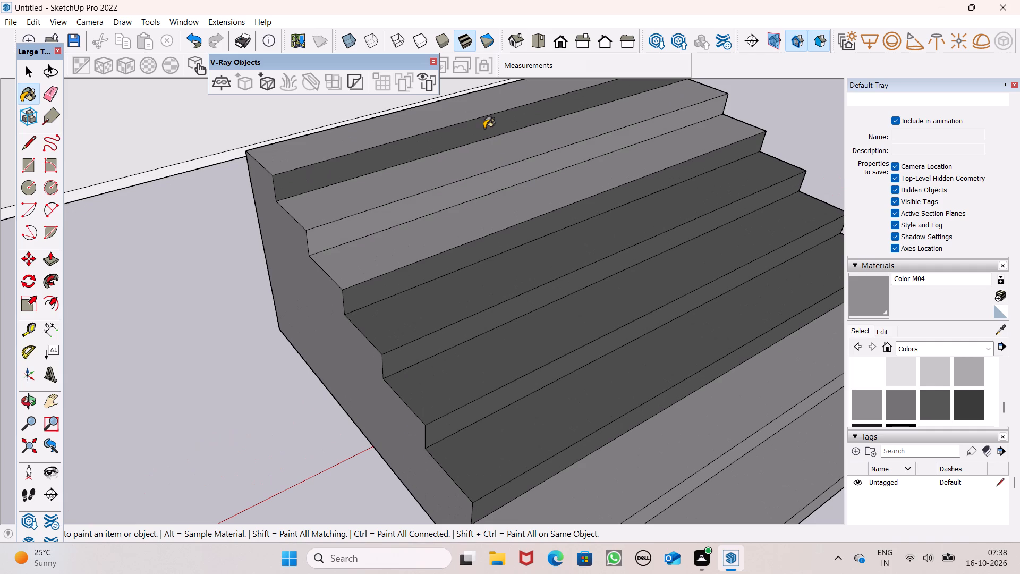
left_click(482, 126)
left_click_drag(509, 230, 509, 240)
left_click(517, 293)
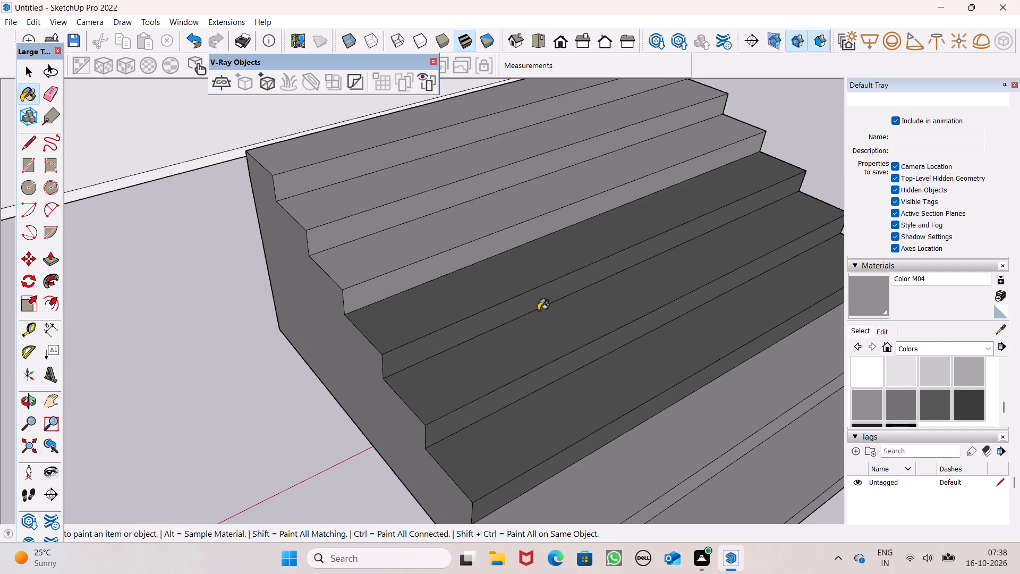
left_click(539, 305)
left_click(561, 337)
left_click(590, 363)
left_click(633, 398)
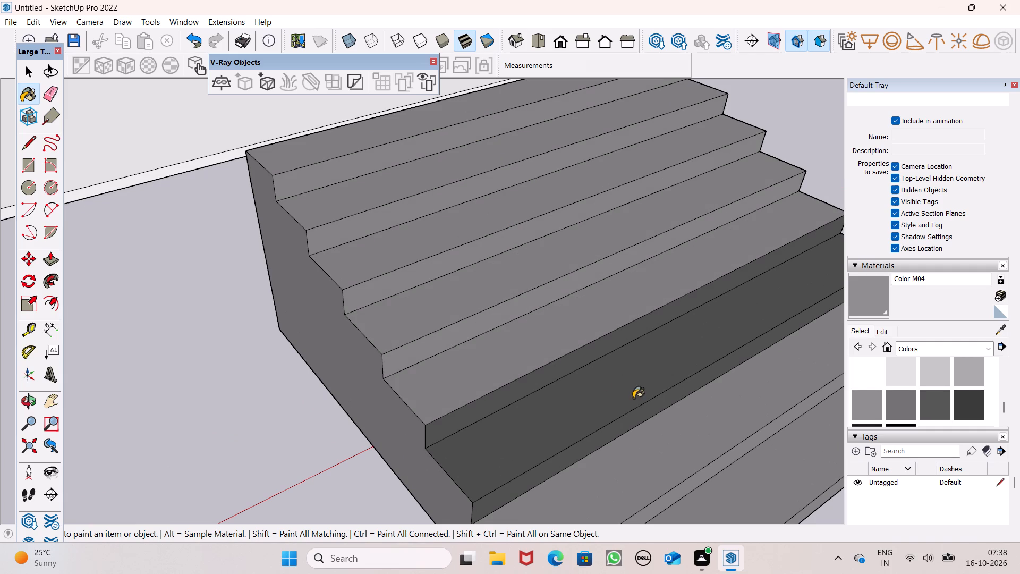
left_click(627, 434)
left_click_drag(579, 350, 584, 358)
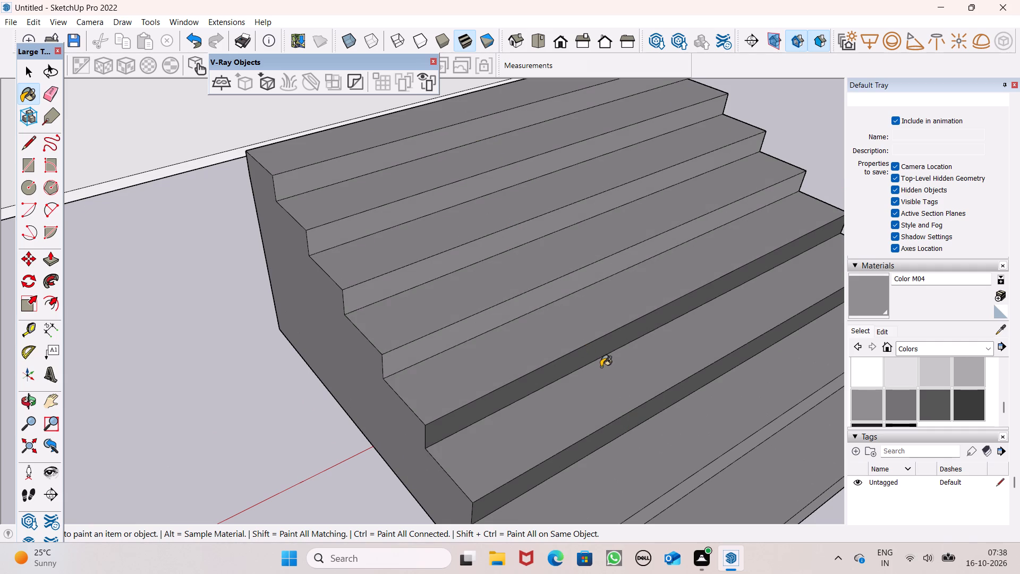
left_click(626, 431)
scroll(497, 343, "down", 10)
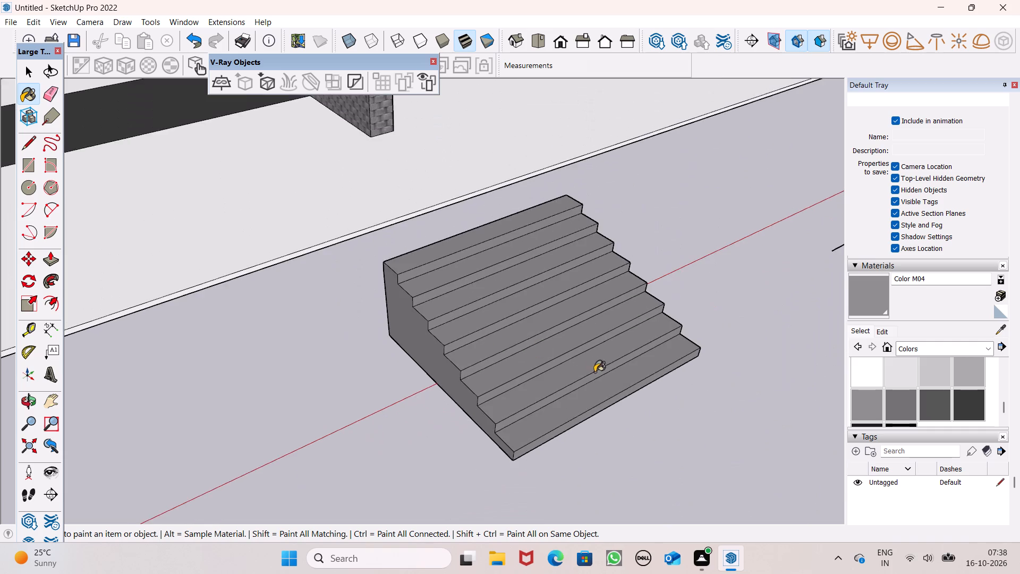
Paint both faces of the stair's underside with Color M04.
middle_click_drag(595, 372, 91, 254)
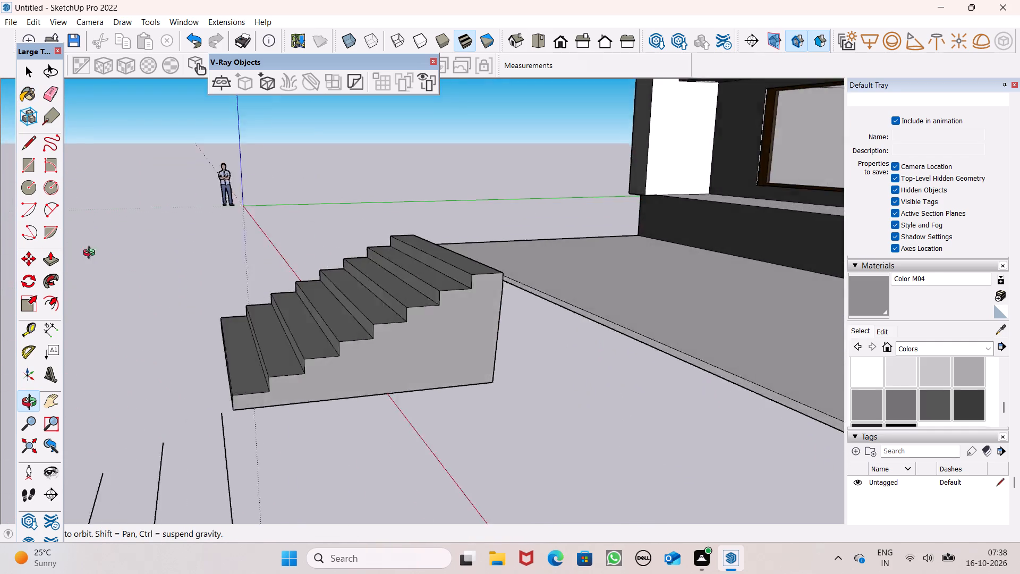
middle_click_drag(91, 254, 234, 97)
scroll(385, 251, "up", 4)
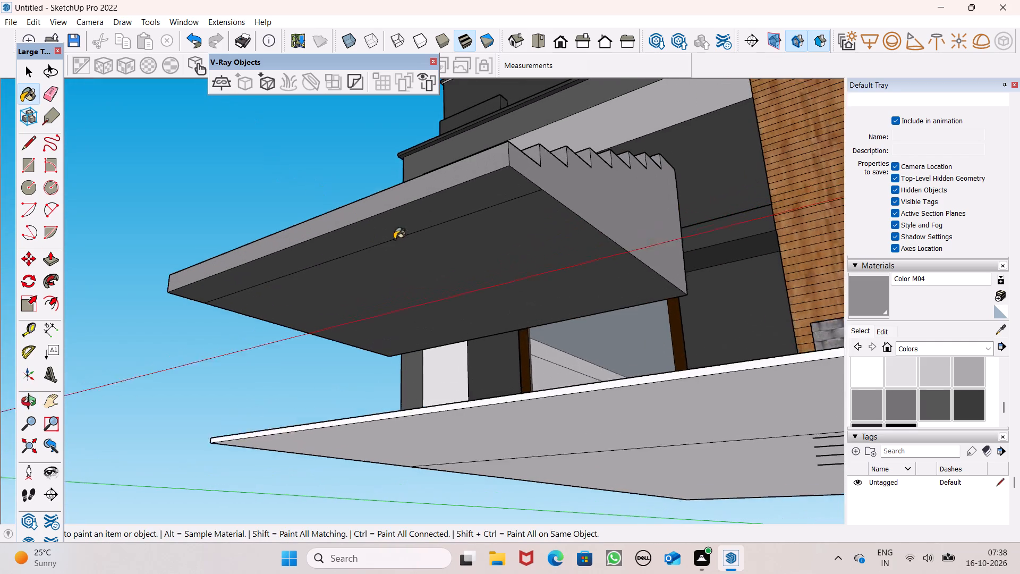
scroll(394, 239, "up", 2)
left_click(440, 196)
left_click(453, 212)
left_click(470, 230)
Select all of the repainted stair's connected geometry and make it a group.
scroll(447, 185, "down", 7)
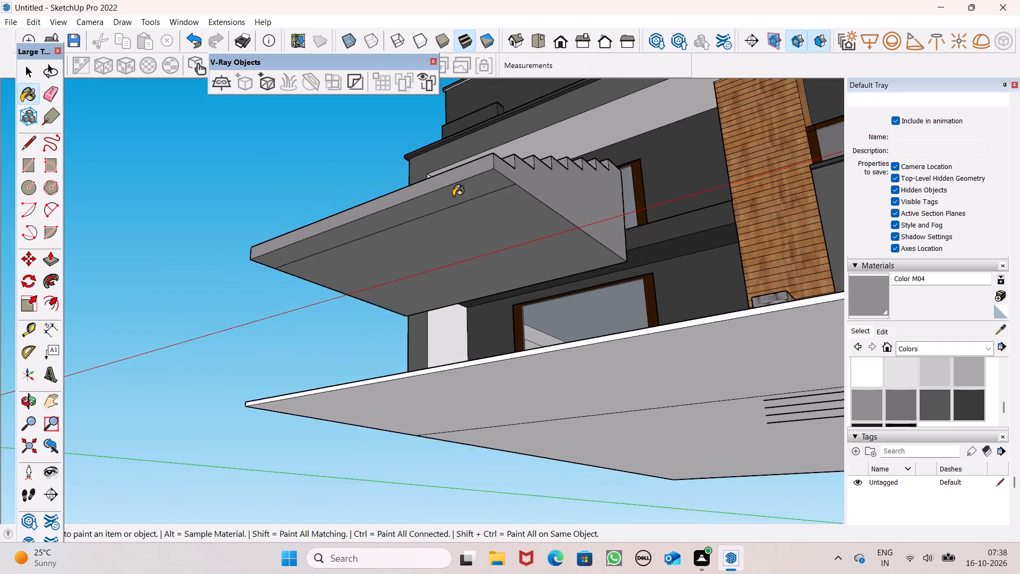
middle_click_drag(459, 222, 549, 406)
scroll(525, 361, "down", 2)
middle_click_drag(525, 369, 570, 435)
key("space")
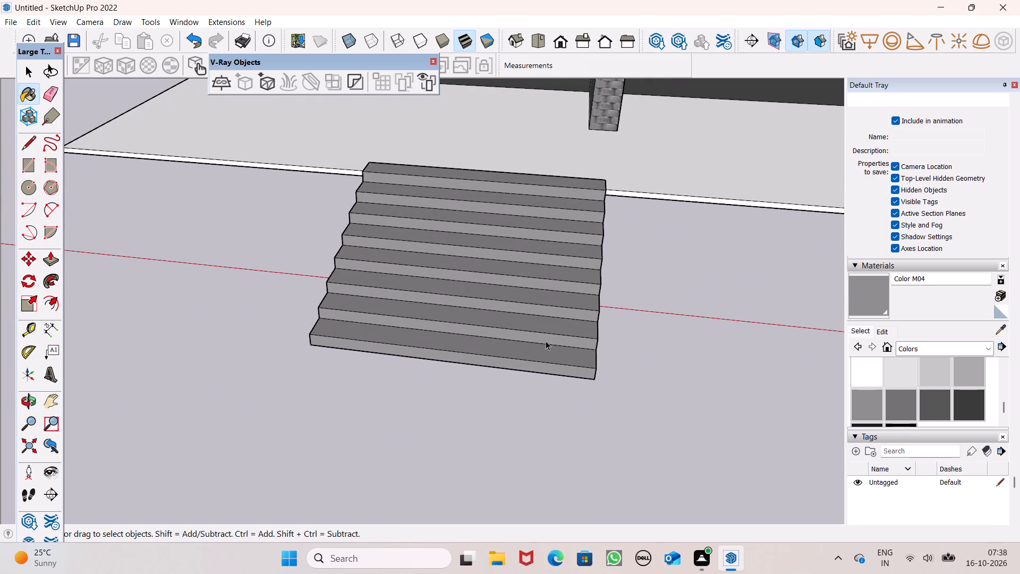
triple_click(530, 323)
double_click(530, 323)
right_click(530, 323)
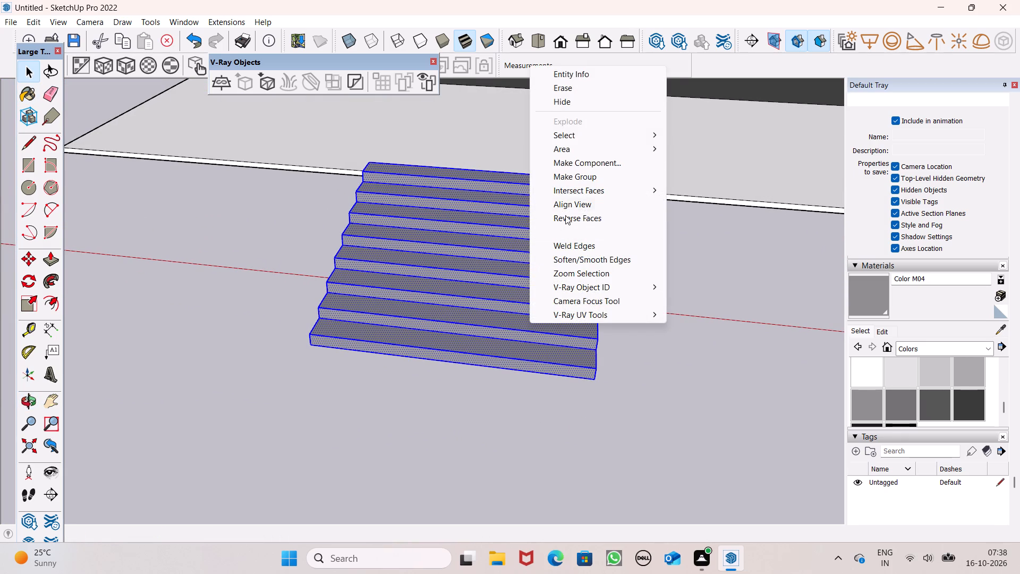
left_click(580, 175)
Move the grouped stair from the open ground to the house front, beside the narrow concrete-block wall.
scroll(556, 208, "down", 6)
scroll(538, 285, "down", 4)
middle_click_drag(533, 276, 426, 331)
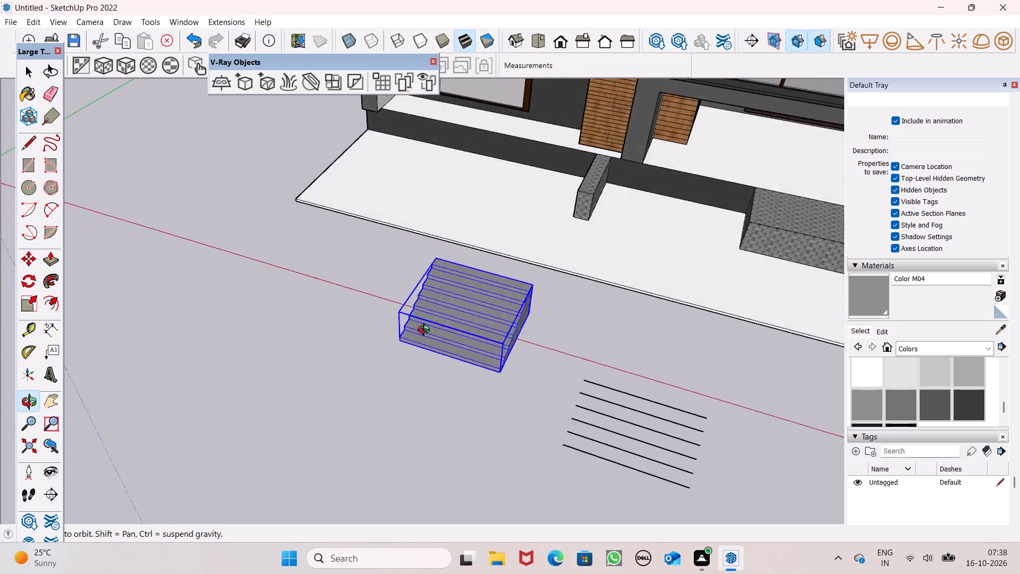
middle_click_drag(426, 331, 167, 310)
key("m")
key("Return")
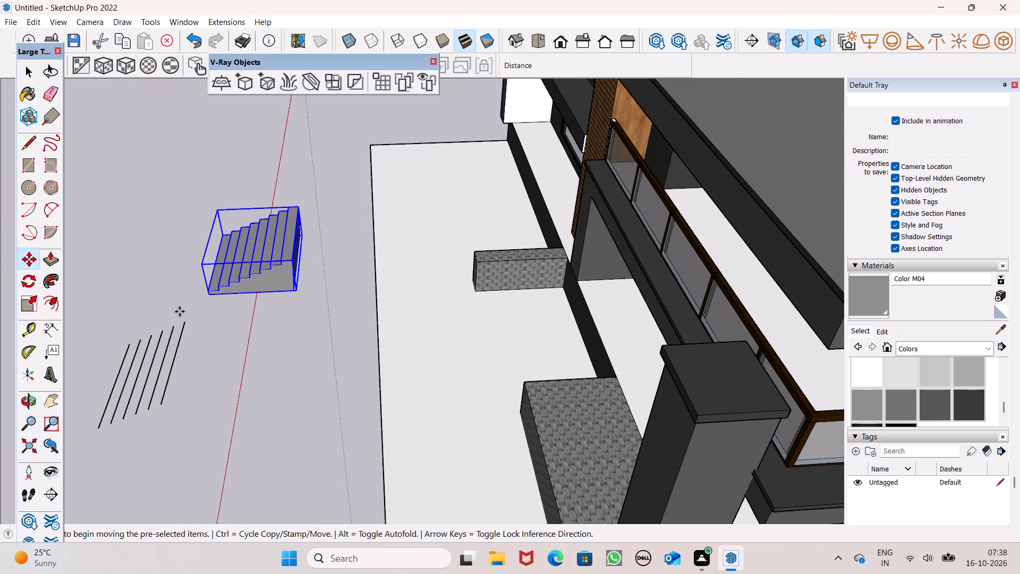
middle_click_drag(256, 342, 357, 283)
scroll(357, 285, "up", 1)
left_click_drag(134, 379, 310, 398)
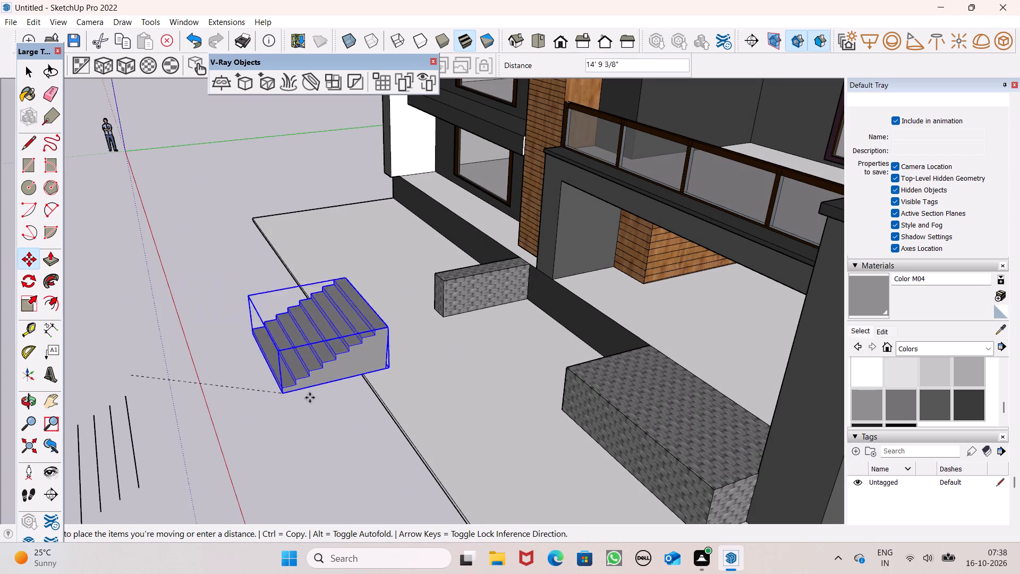
left_click_drag(310, 398, 501, 373)
middle_click_drag(509, 376, 688, 376)
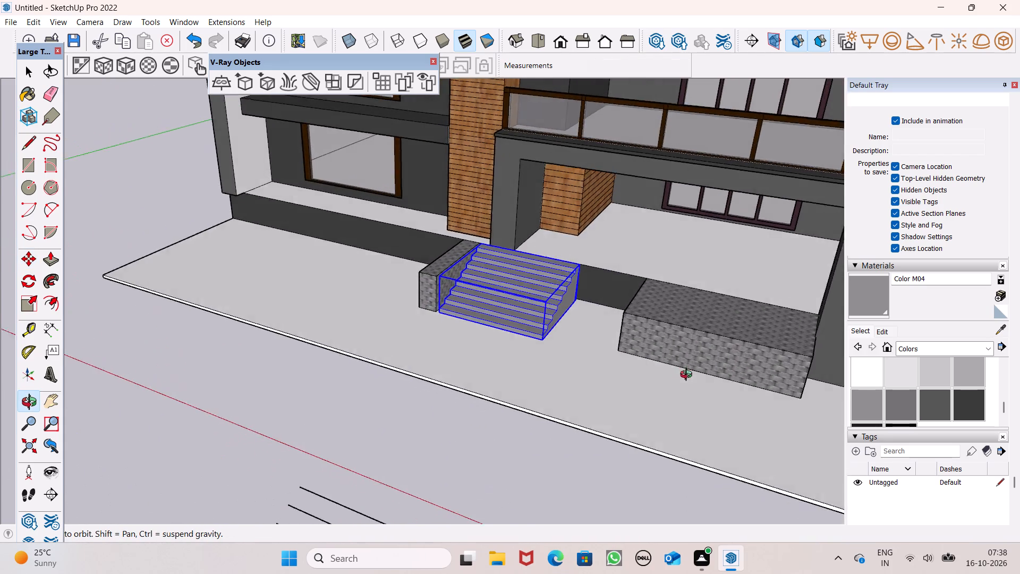
middle_click_drag(688, 376, 688, 375)
Shift the stair group back in small moves until its rear corner sits flush against the dark plinth face.
scroll(586, 320, "up", 7)
middle_click_drag(554, 356, 479, 368)
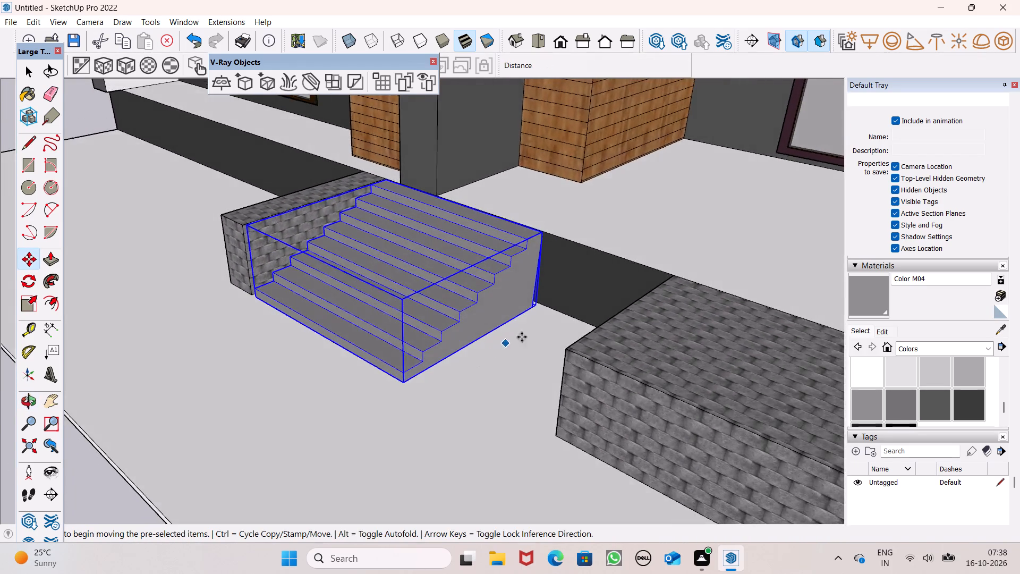
scroll(528, 333, "up", 6)
left_click_drag(529, 297, 536, 296)
middle_click_drag(526, 342, 439, 331)
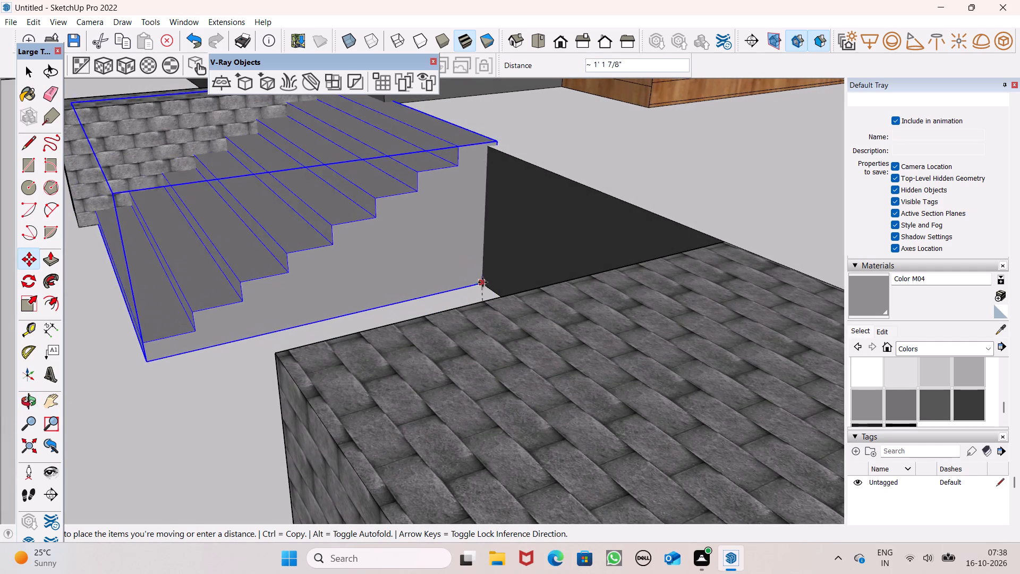
left_click(471, 284)
scroll(536, 288, "up", 1)
middle_click_drag(535, 292, 383, 320)
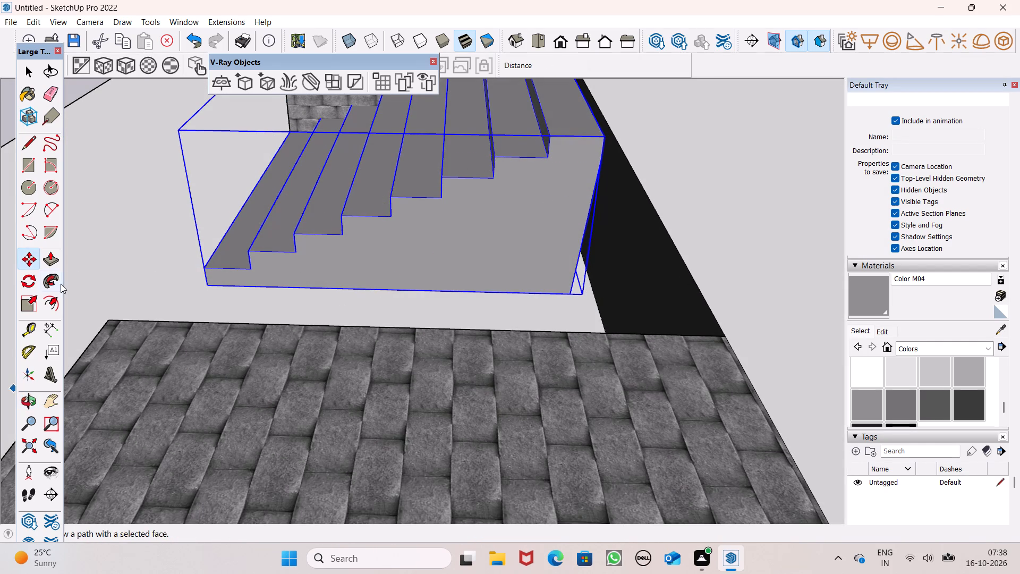
left_click_drag(605, 134, 609, 135)
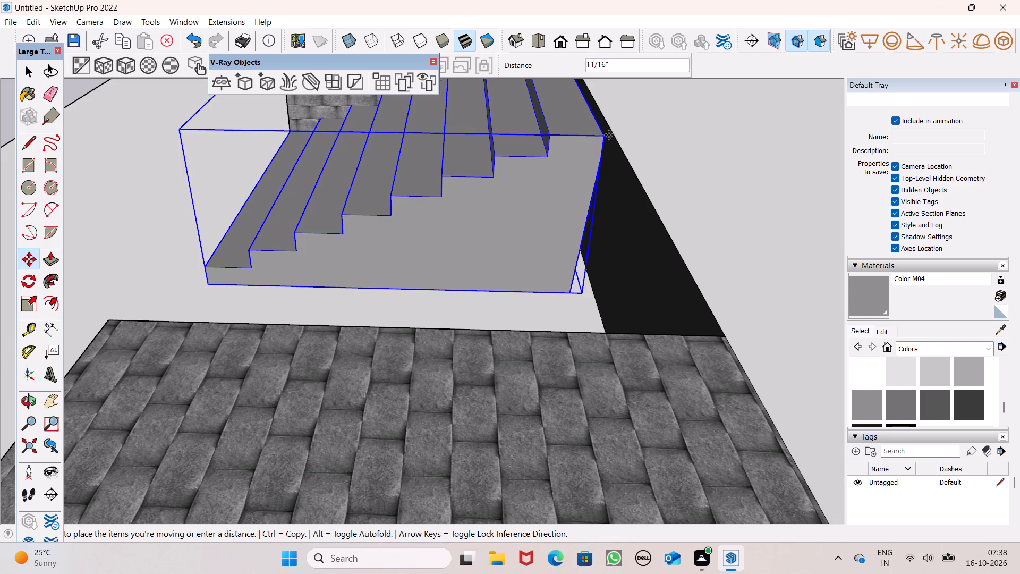
left_click_drag(609, 135, 615, 135)
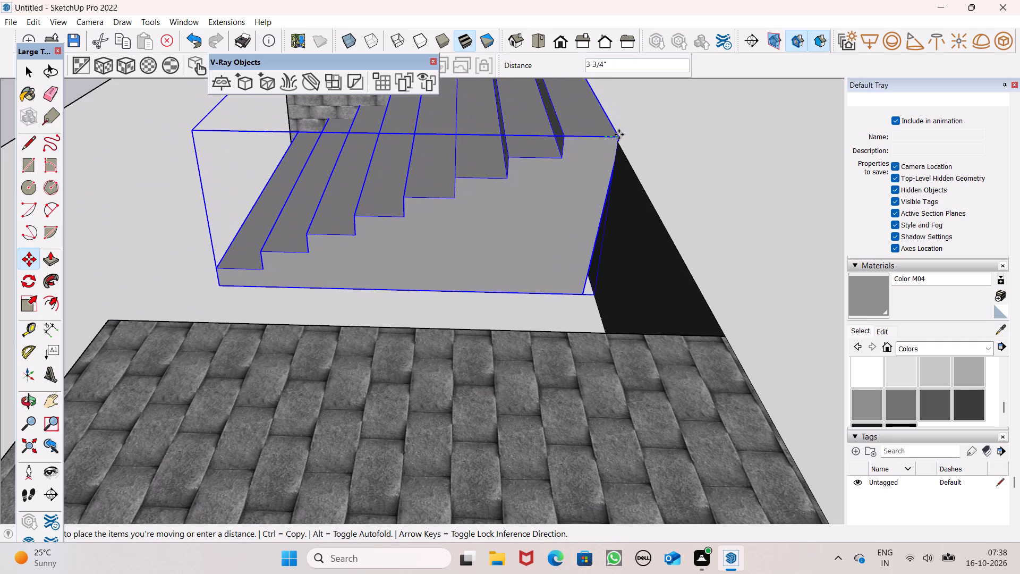
left_click(614, 138)
middle_click_drag(658, 187, 552, 198)
scroll(608, 171, "up", 6)
left_click_drag(583, 168, 583, 170)
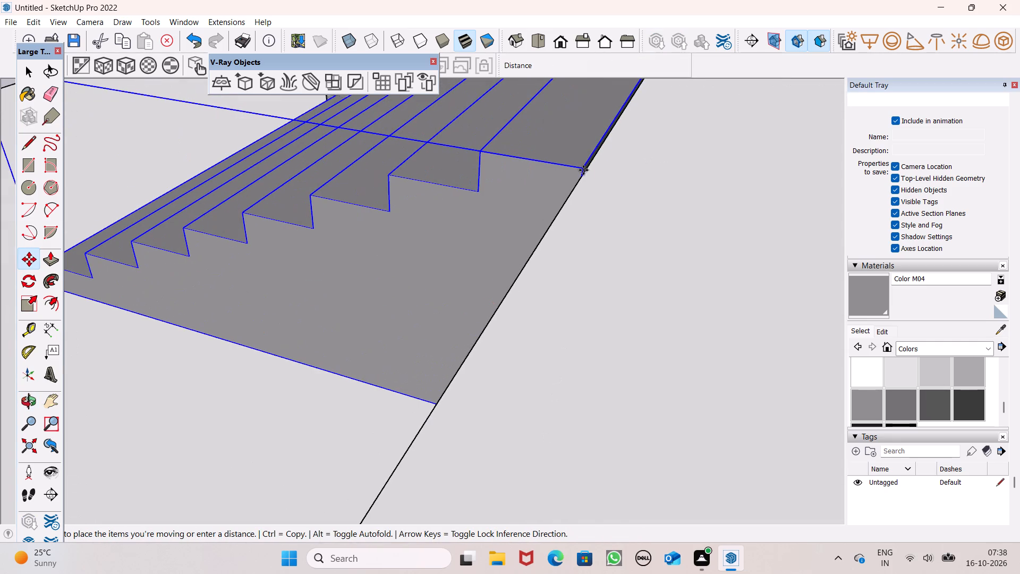
left_click_drag(583, 170, 574, 182)
scroll(605, 241, "down", 12)
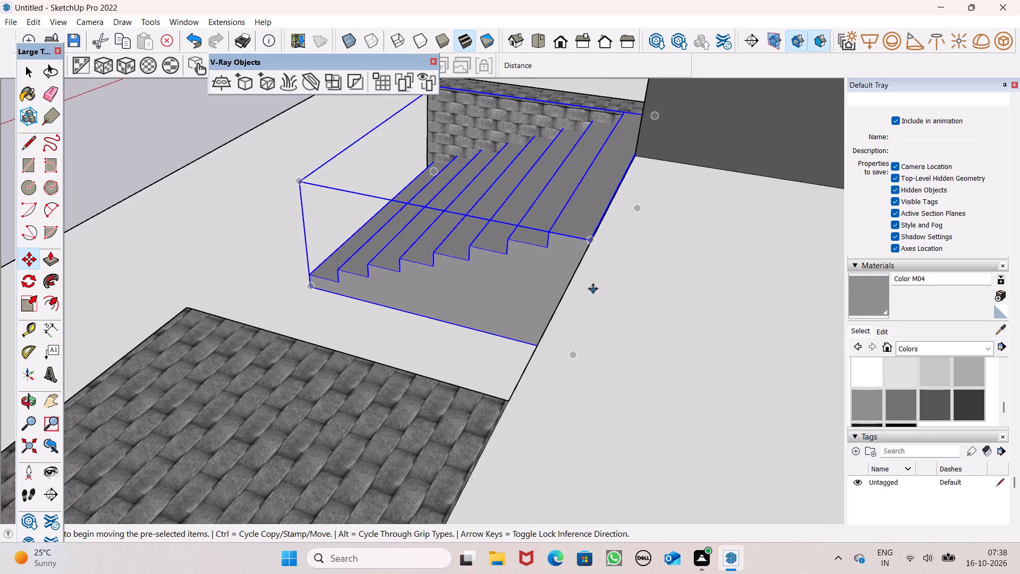
Scale the stair group sideways from its free side face so it spans to the large concrete-block planter.
middle_click_drag(596, 282, 781, 297)
scroll(519, 324, "down", 5)
middle_click_drag(500, 343, 733, 329)
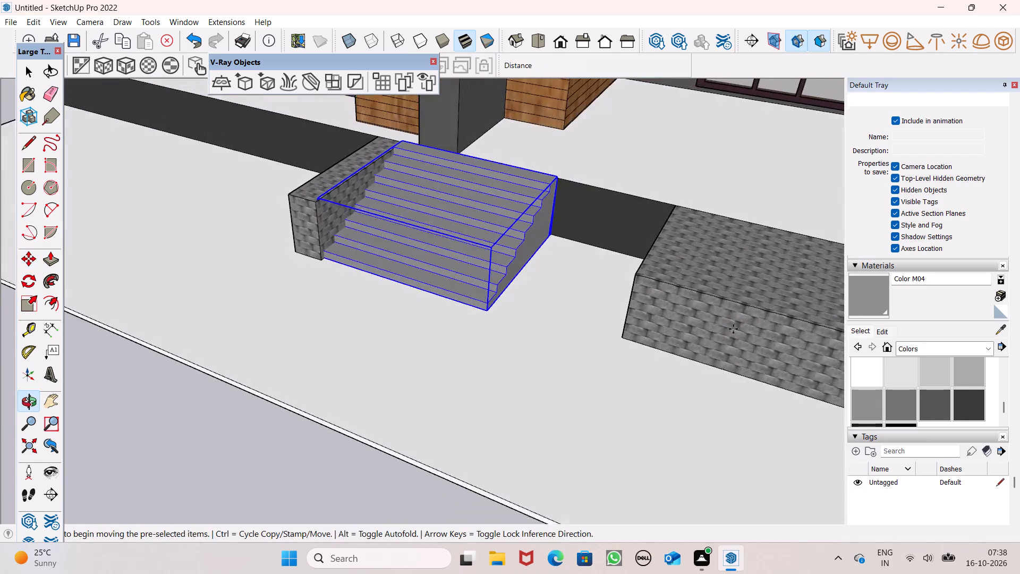
middle_click_drag(733, 329, 734, 333)
middle_click_drag(548, 334, 741, 329)
scroll(523, 229, "up", 1)
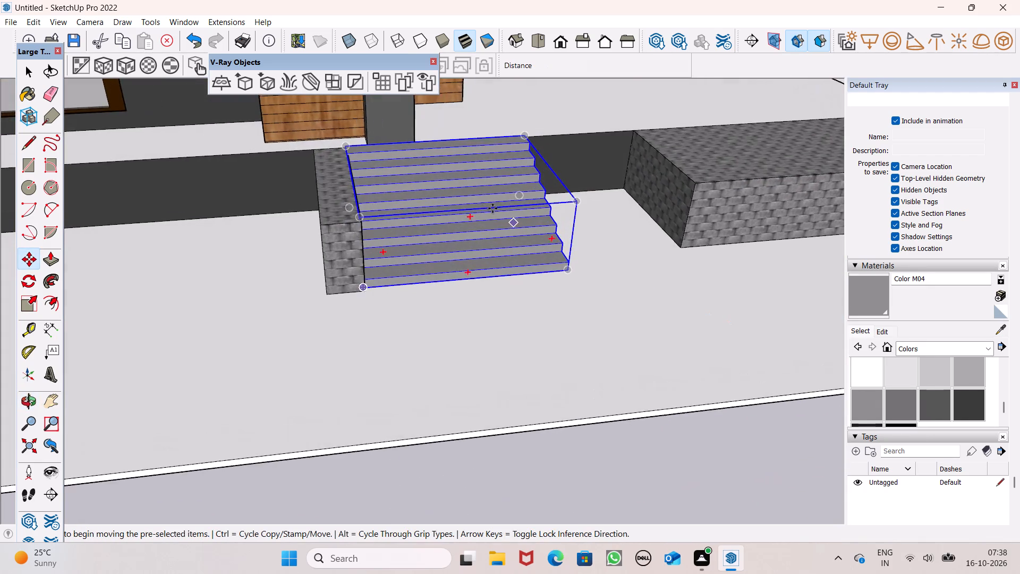
scroll(492, 208, "up", 3)
scroll(474, 240, "down", 5)
middle_click_drag(540, 249, 347, 266)
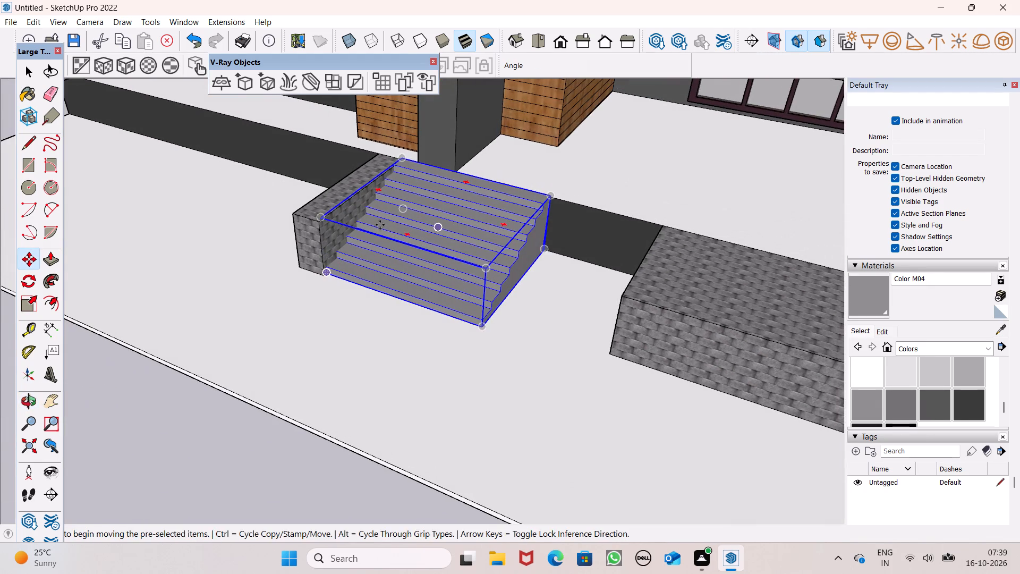
left_click(29, 301)
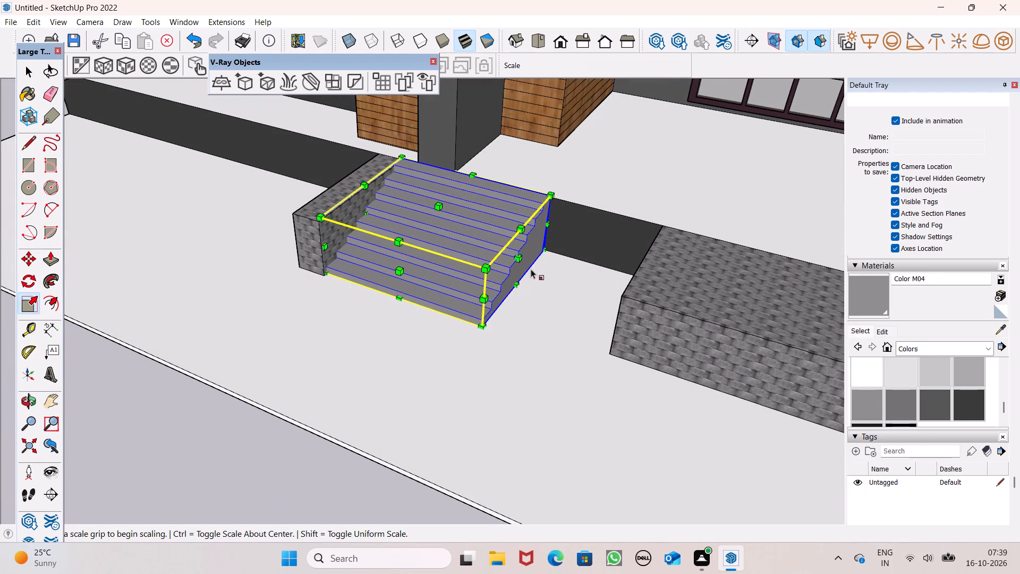
left_click_drag(523, 259, 636, 294)
scroll(565, 277, "down", 12)
key("space")
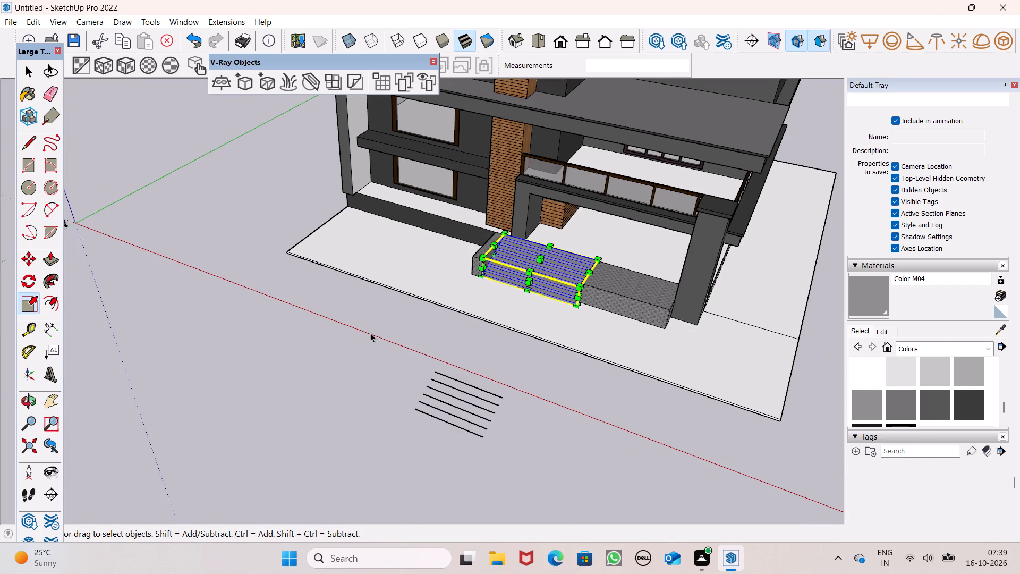
left_click(368, 332)
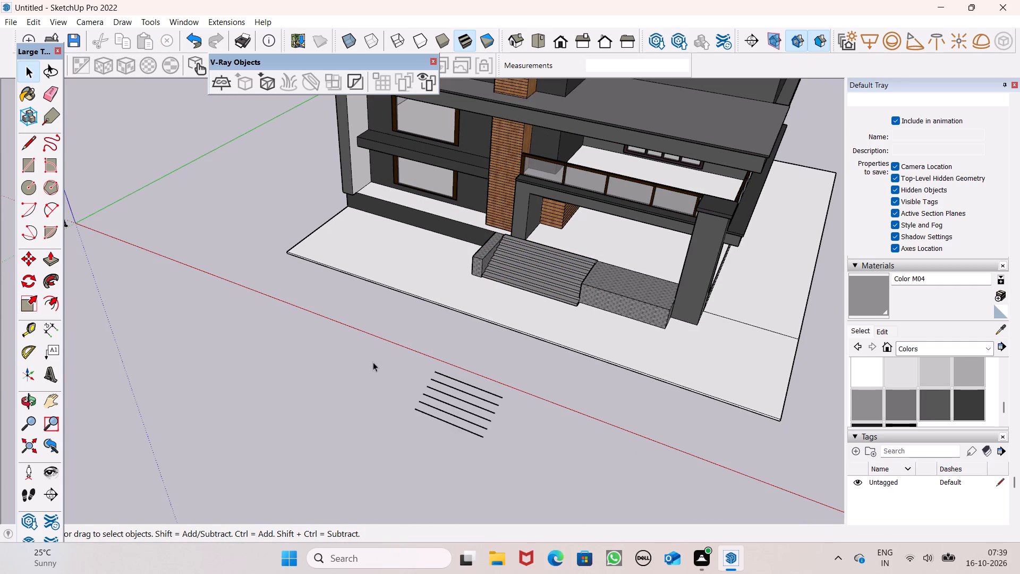
Delete the leftover parallel tread lines lying on the ground in front of the house.
left_click_drag(373, 361, 535, 481)
key("Delete")
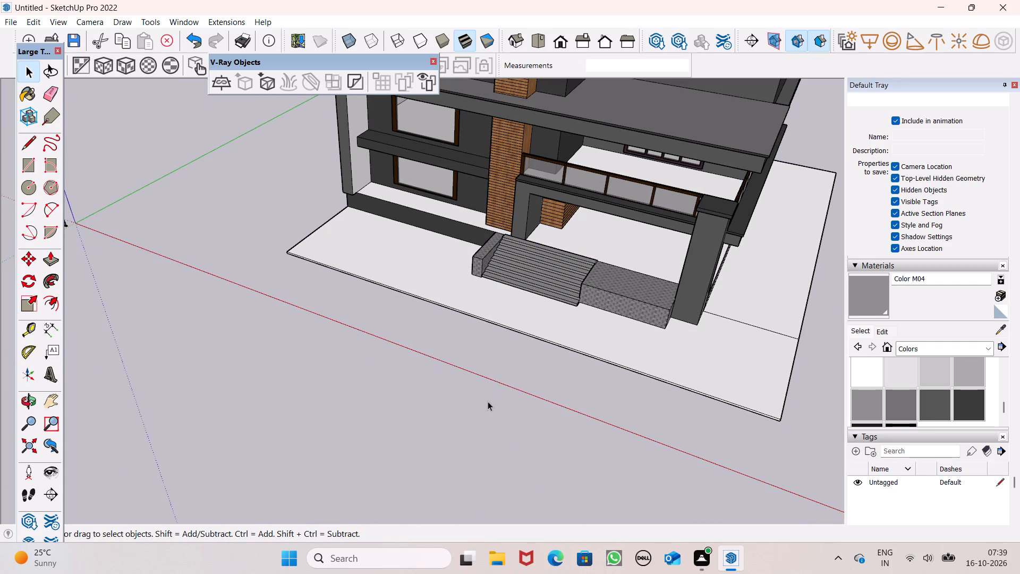
Paint the front and side areas of the ground slab with Pavers with Grass Herringbone from the landscaping materials.
scroll(488, 401, "down", 3)
middle_click_drag(486, 404, 580, 353)
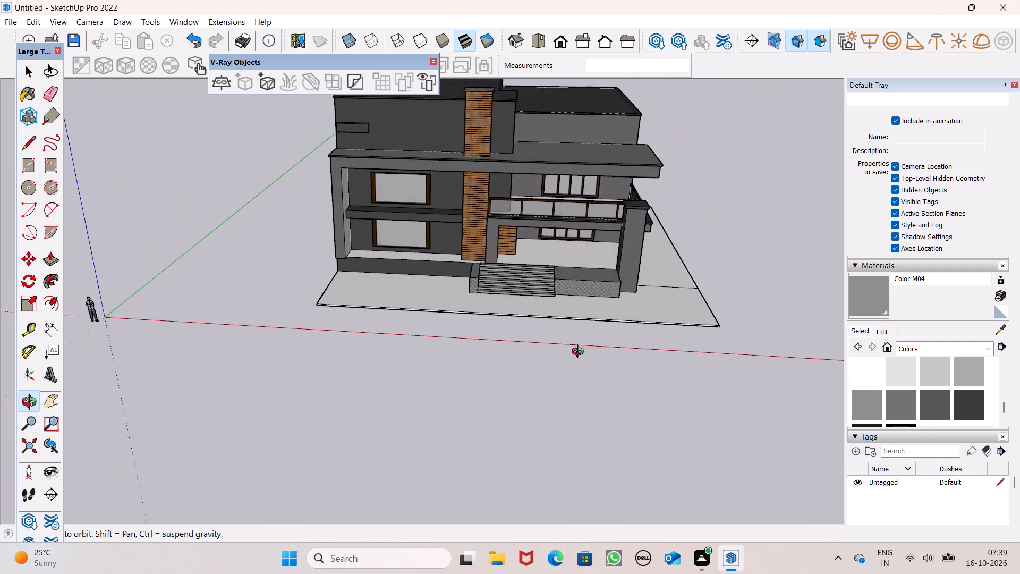
middle_click_drag(580, 353, 563, 361)
middle_click(563, 361)
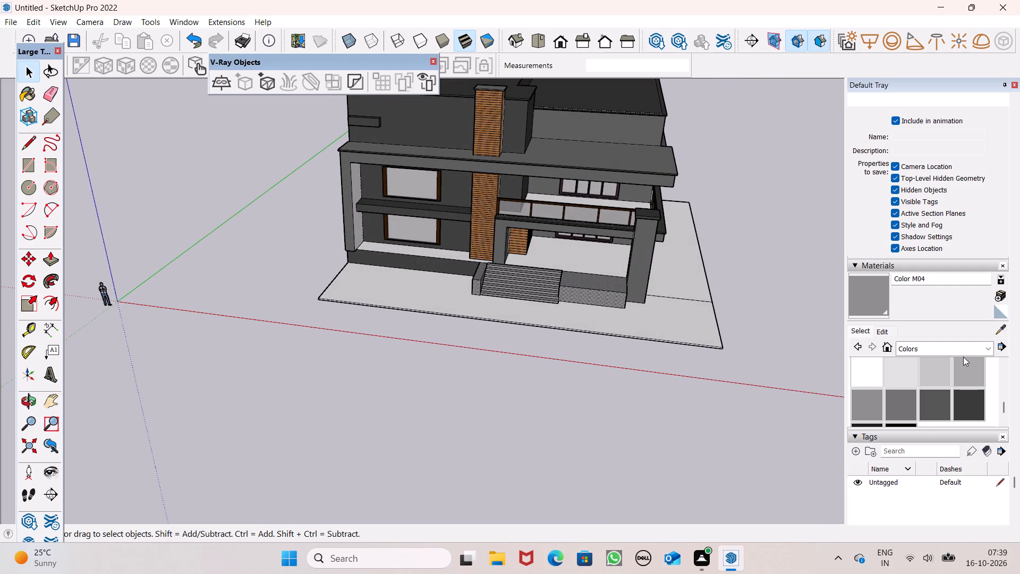
left_click(972, 354)
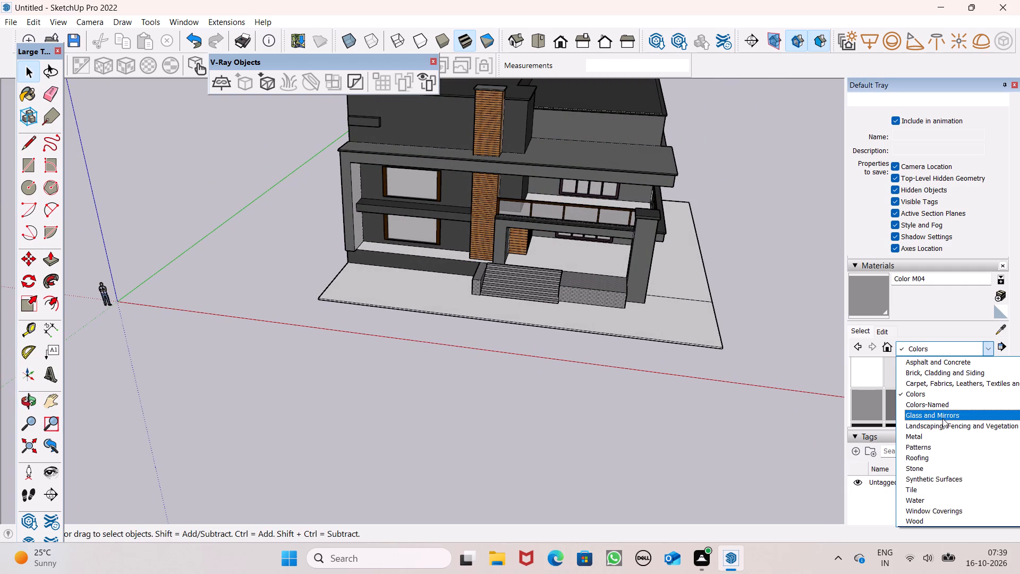
left_click(940, 425)
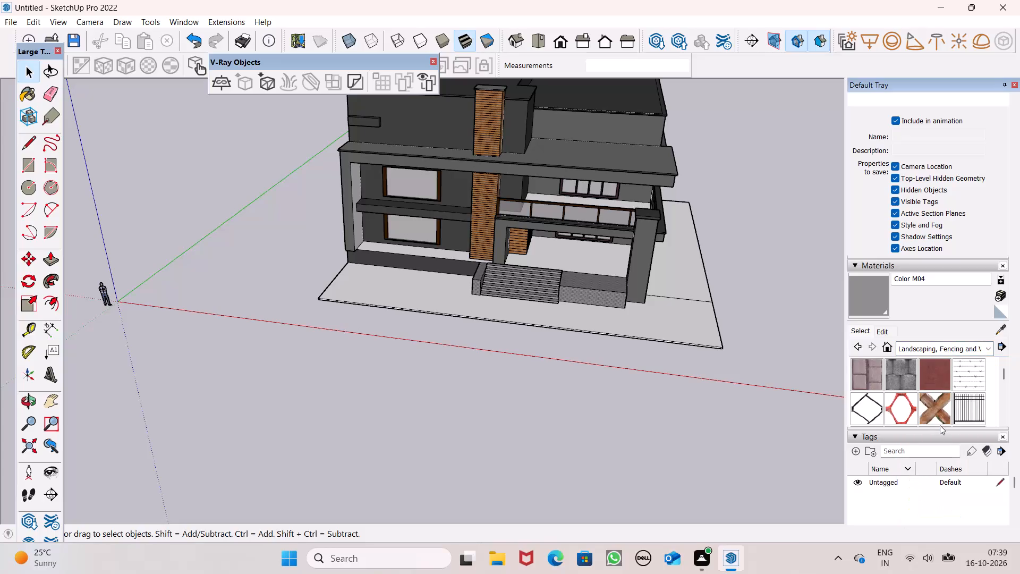
scroll(934, 419, "down", 2)
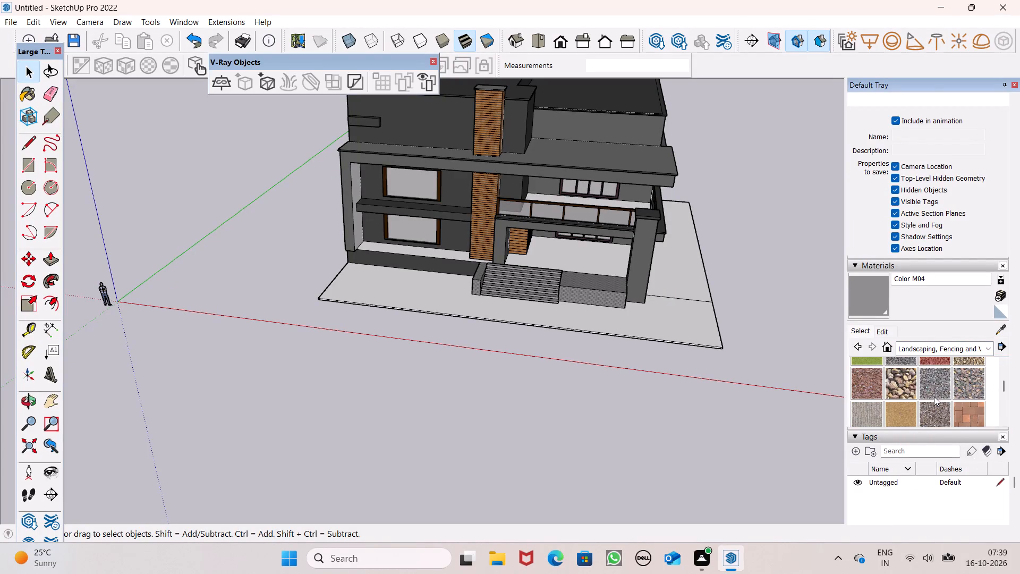
scroll(922, 476, "down", 2)
scroll(996, 321, "down", 1)
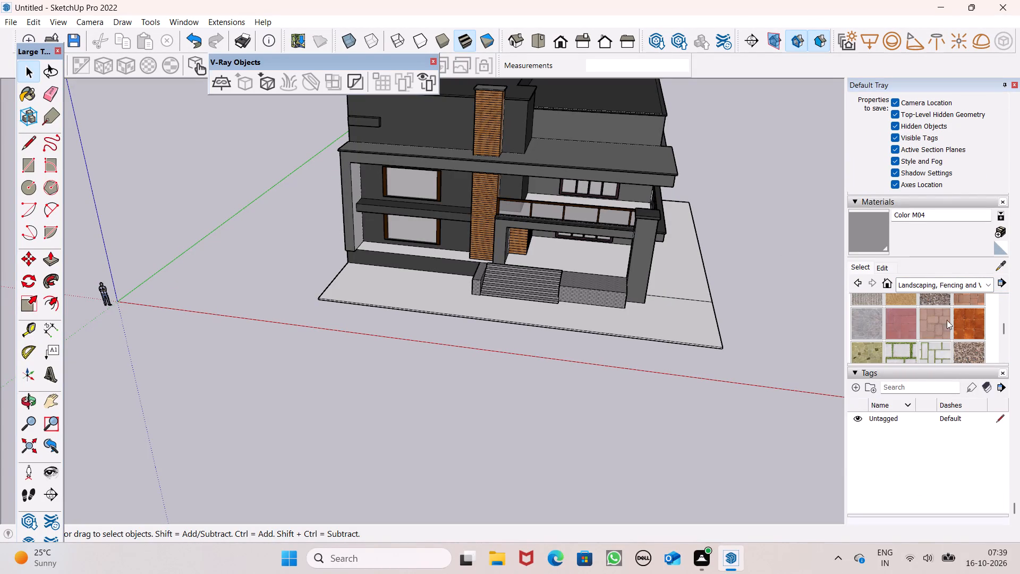
left_click(928, 340)
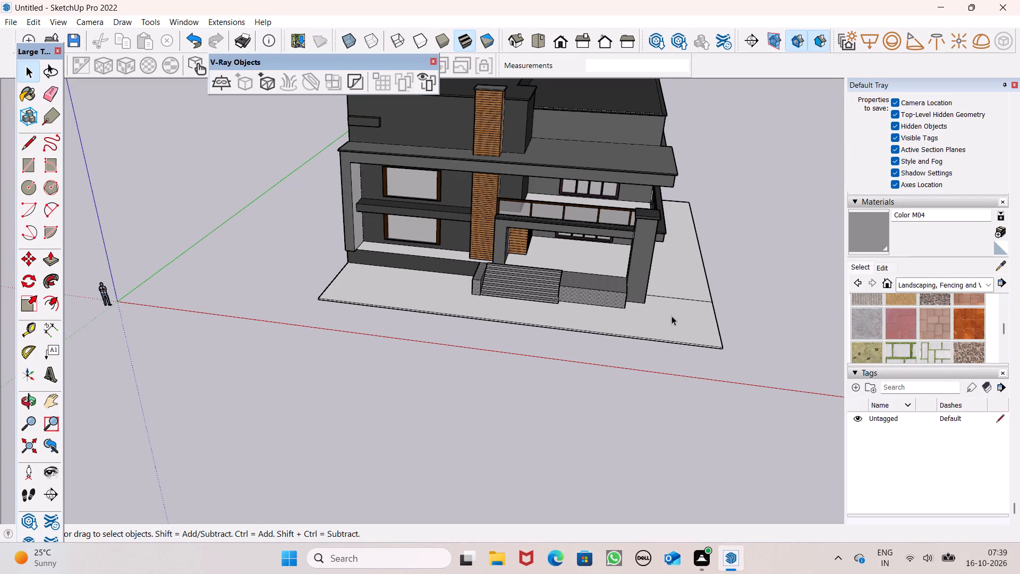
left_click(671, 316)
left_click(948, 349)
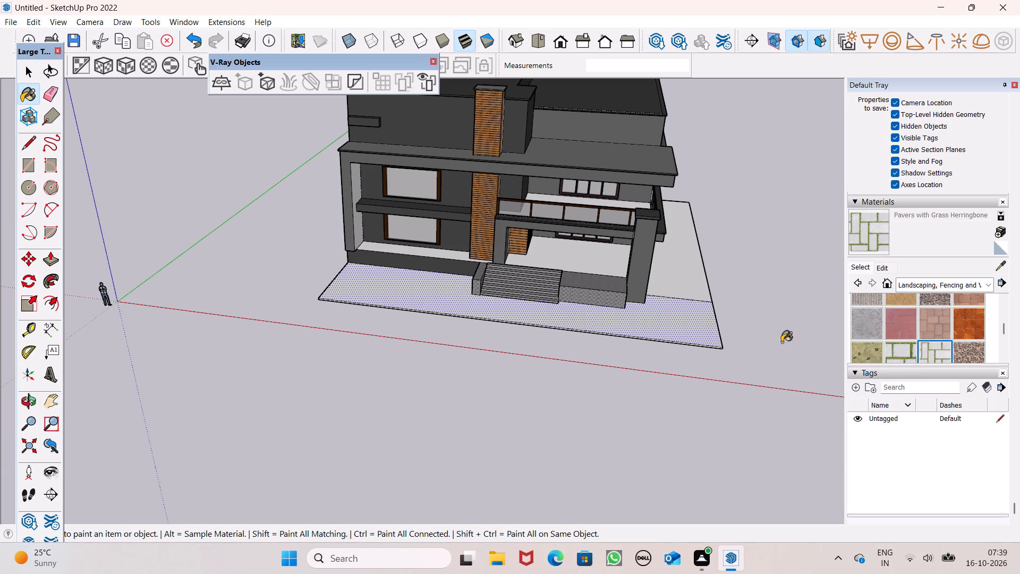
left_click(655, 334)
middle_click_drag(682, 327, 477, 396)
left_click(640, 415)
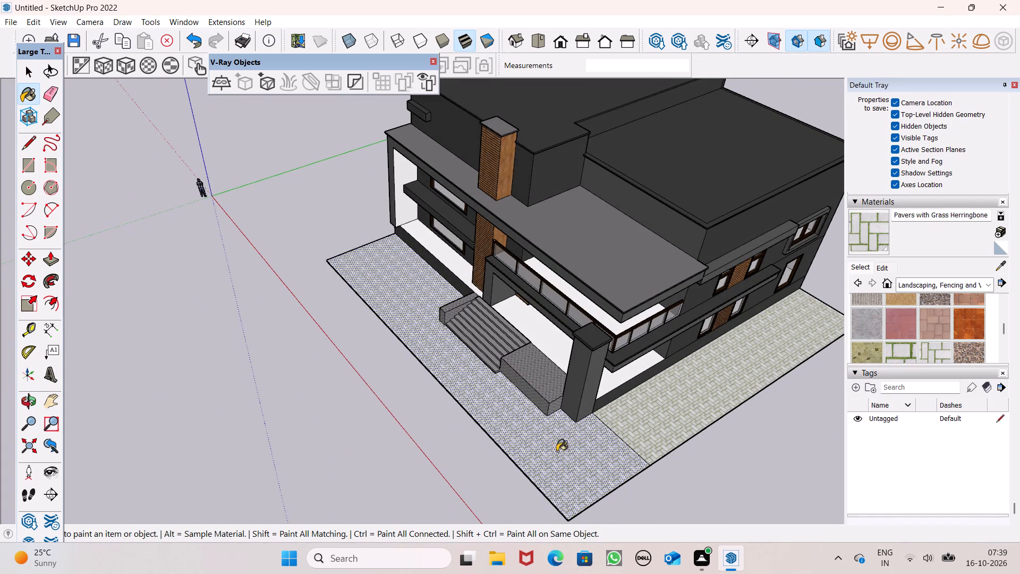
left_click(577, 458)
Set the texture width of the Pavers with Grass Herringbone material to 5'.
left_click(885, 271)
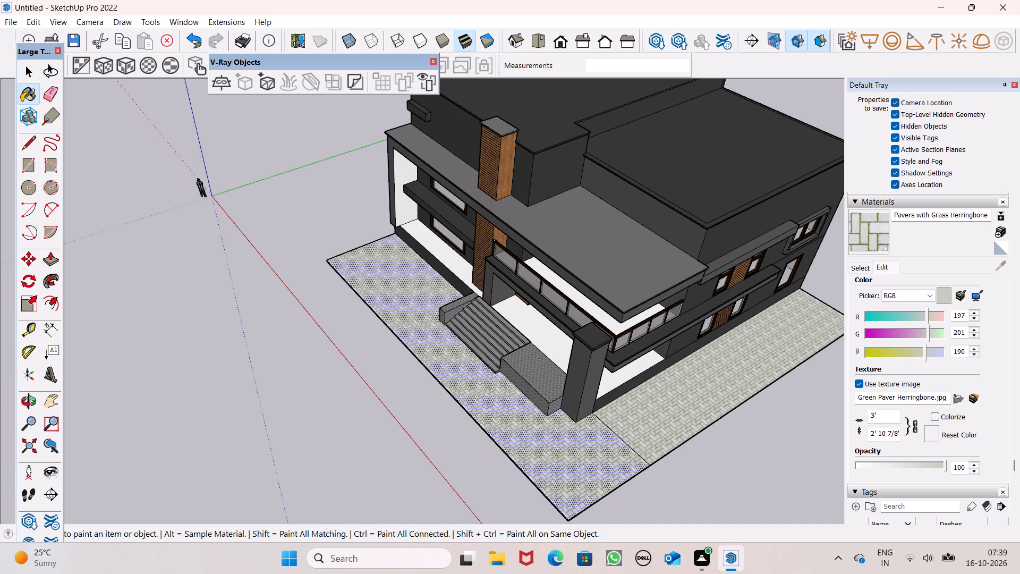
left_click(883, 415)
key("BackSpace")
key("BackSpace")
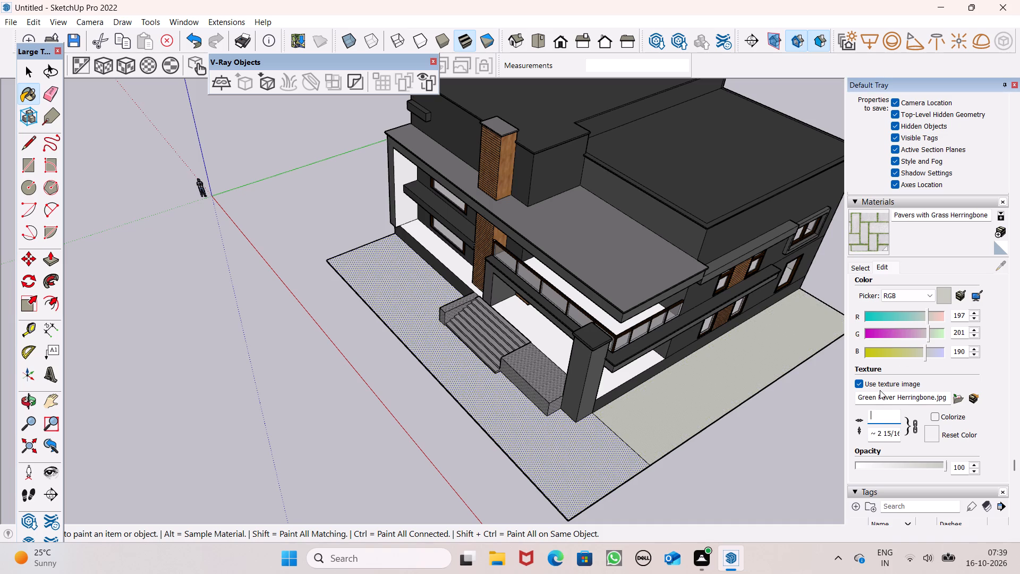
type("5'")
key("Return")
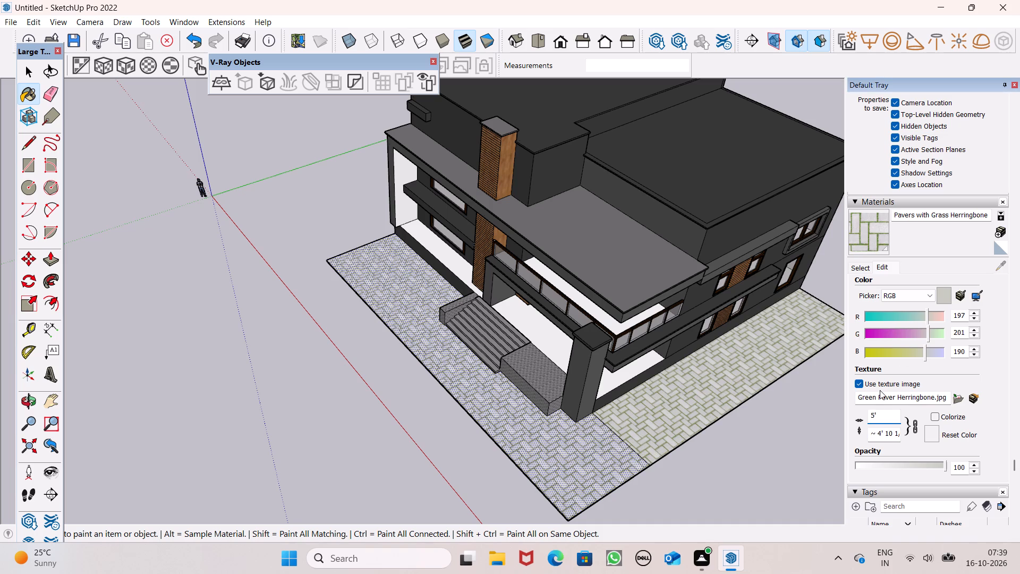
key("space")
left_click(359, 490)
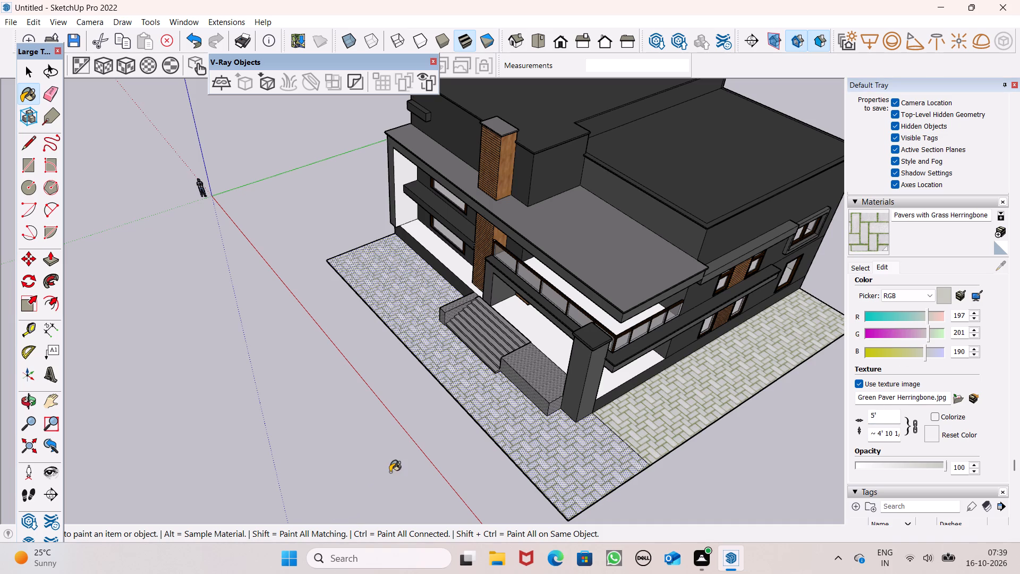
key("space")
left_click(390, 470)
Delete the edge dividing the front and side paving near the corner column.
scroll(461, 484, "down", 3)
scroll(577, 475, "up", 1)
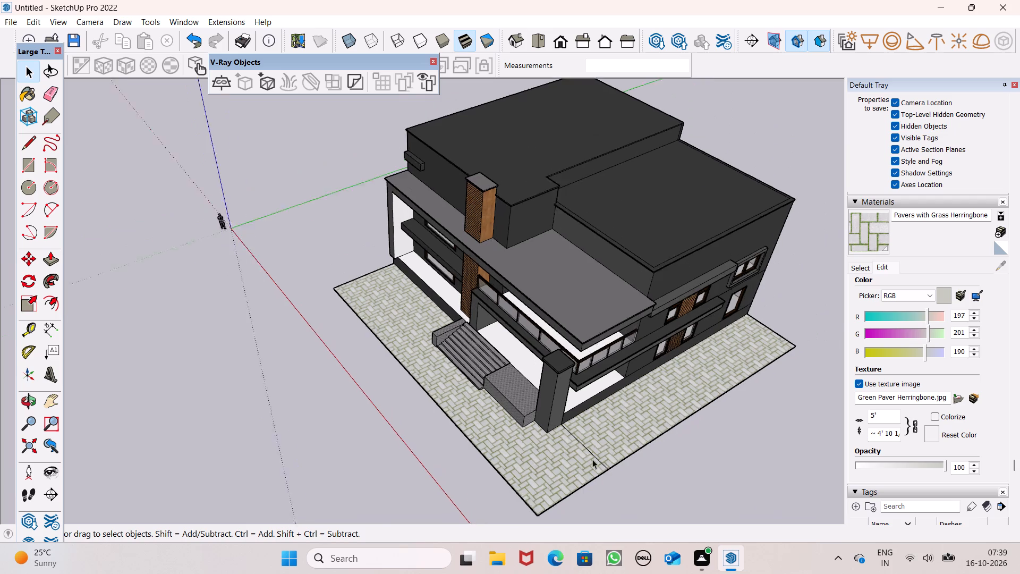
scroll(592, 459, "up", 9)
left_click(567, 467)
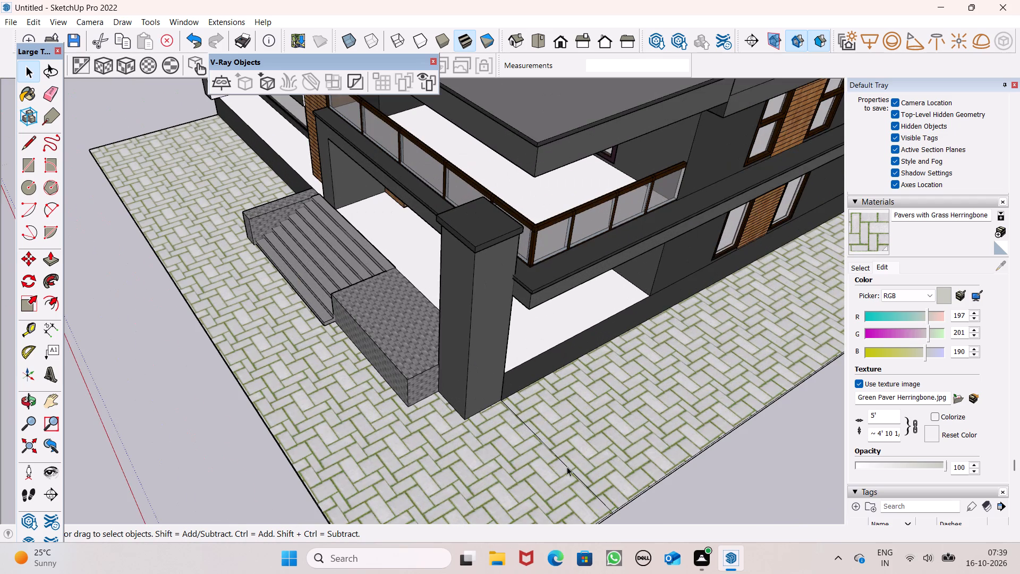
key("Delete")
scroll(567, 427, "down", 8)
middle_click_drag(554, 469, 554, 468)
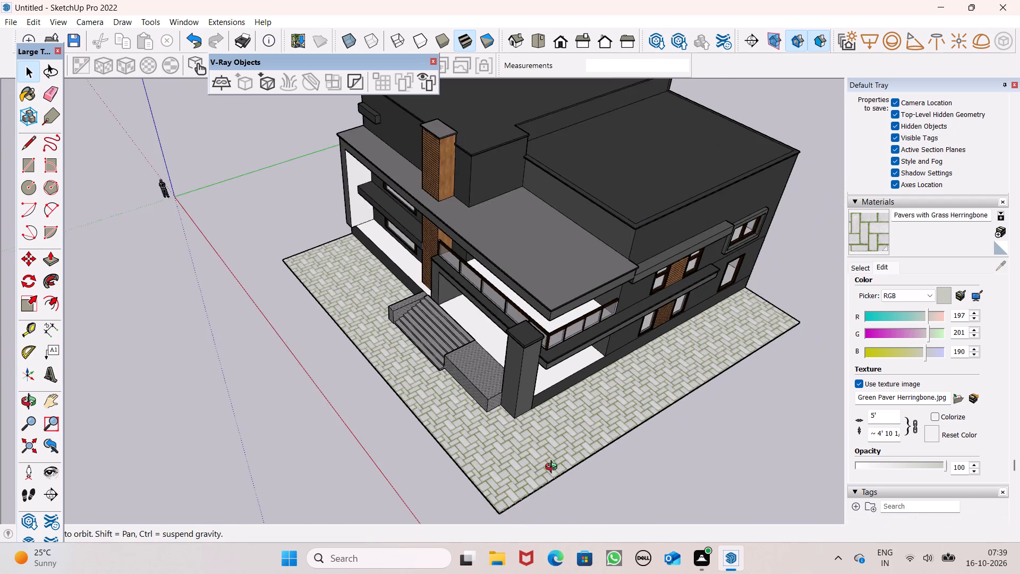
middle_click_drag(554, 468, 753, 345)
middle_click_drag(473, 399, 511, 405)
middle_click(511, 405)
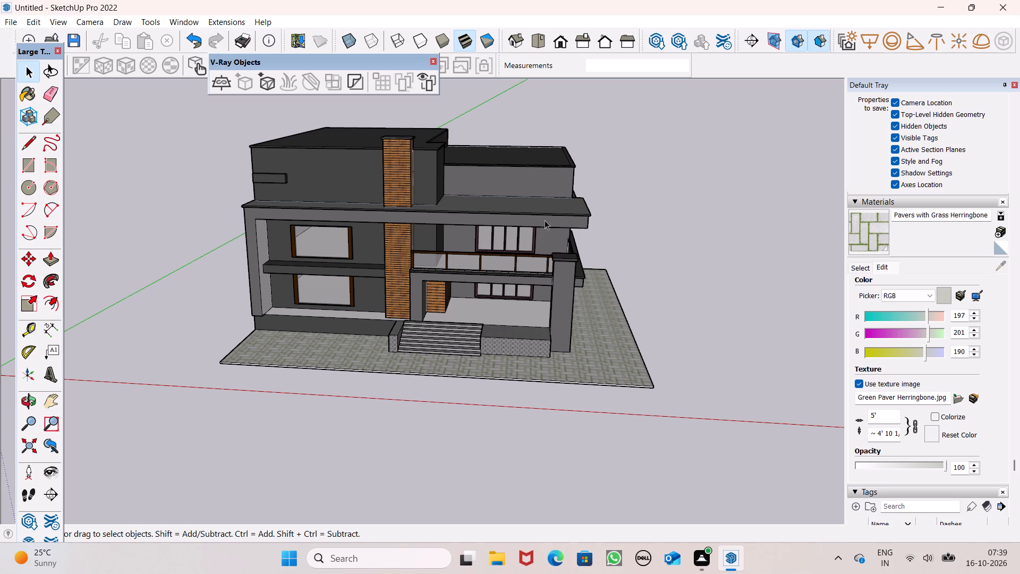
Search the component library for plants and open the Plants collection of potted plants from the results.
scroll(993, 165, "up", 18)
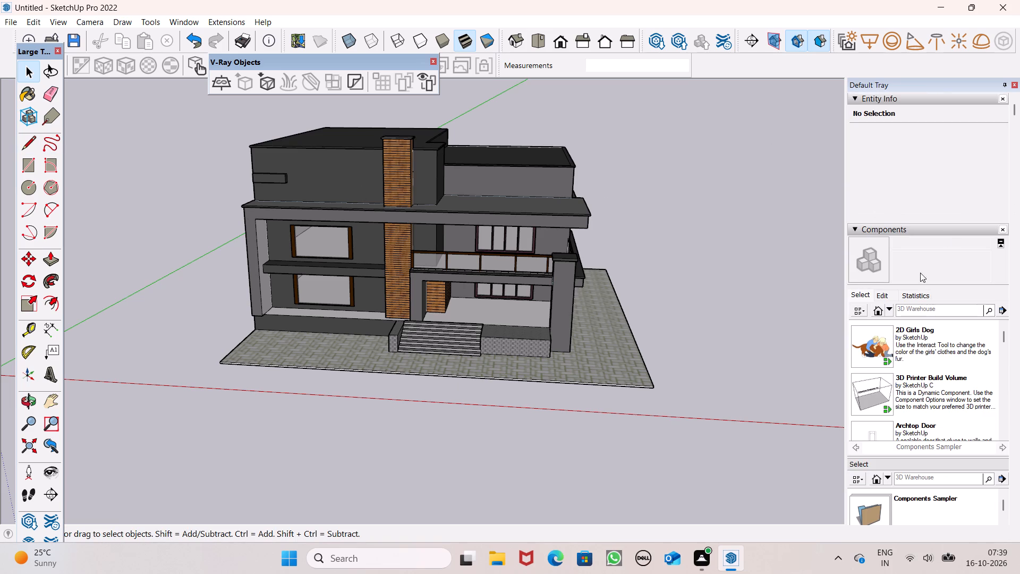
scroll(930, 304, "up", 1)
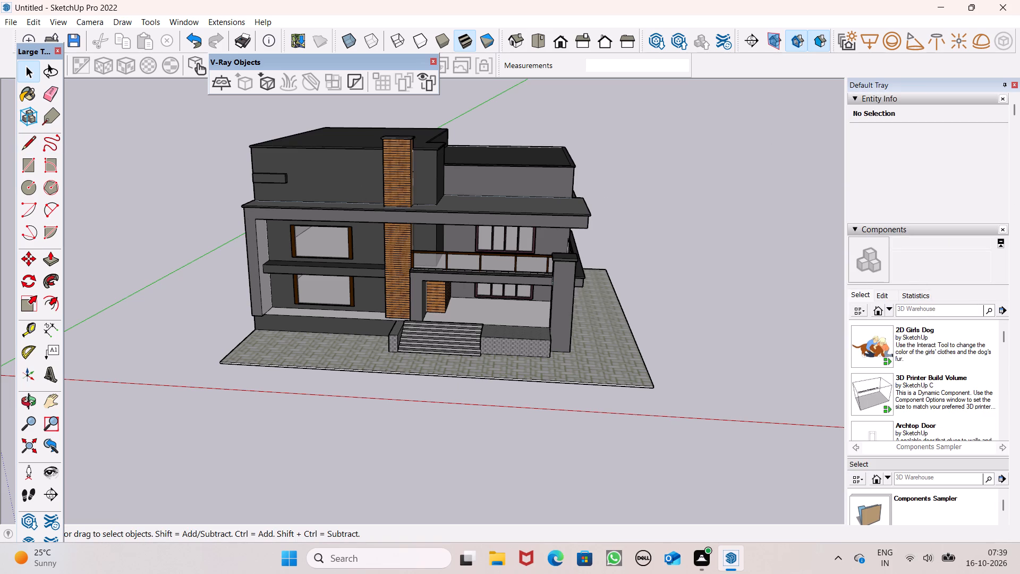
left_click(925, 311)
type("plants")
key("Return")
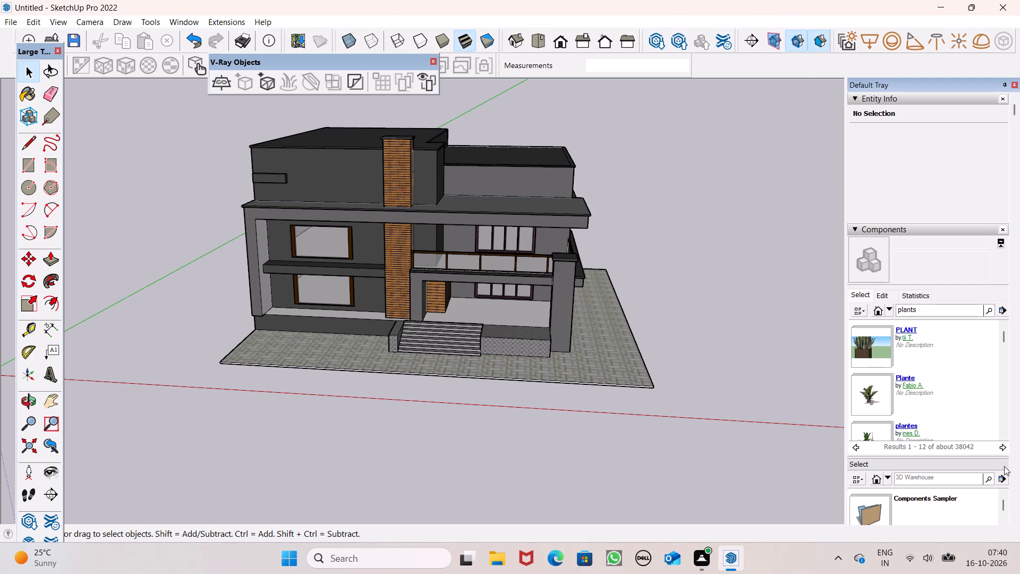
scroll(907, 403, "down", 3)
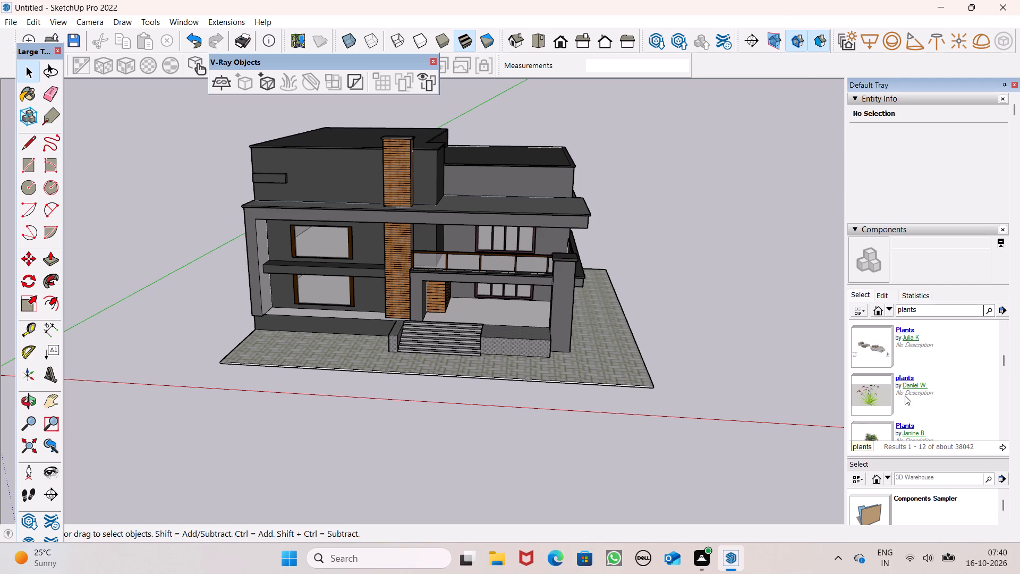
scroll(905, 395, "down", 1)
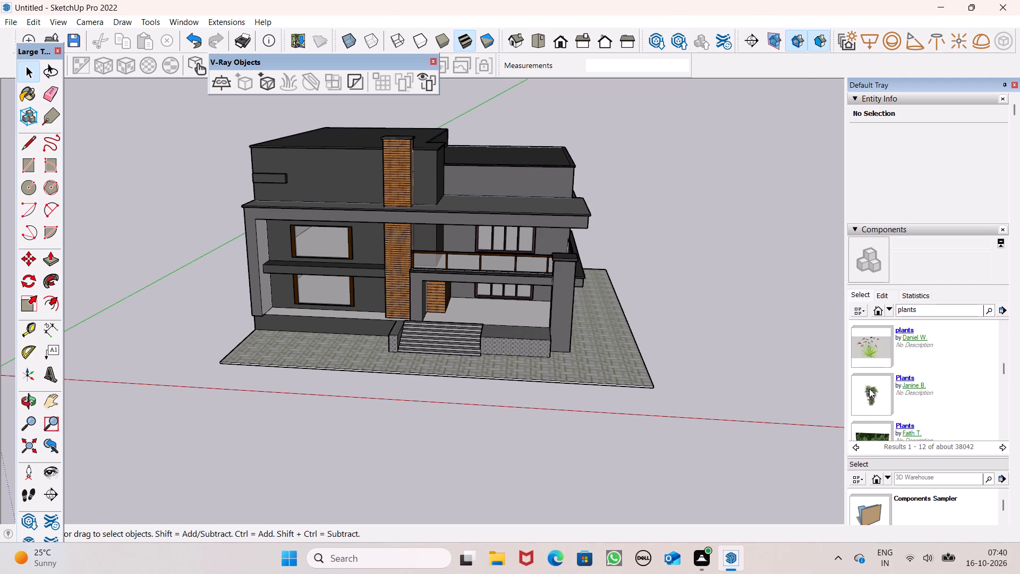
left_click(869, 388)
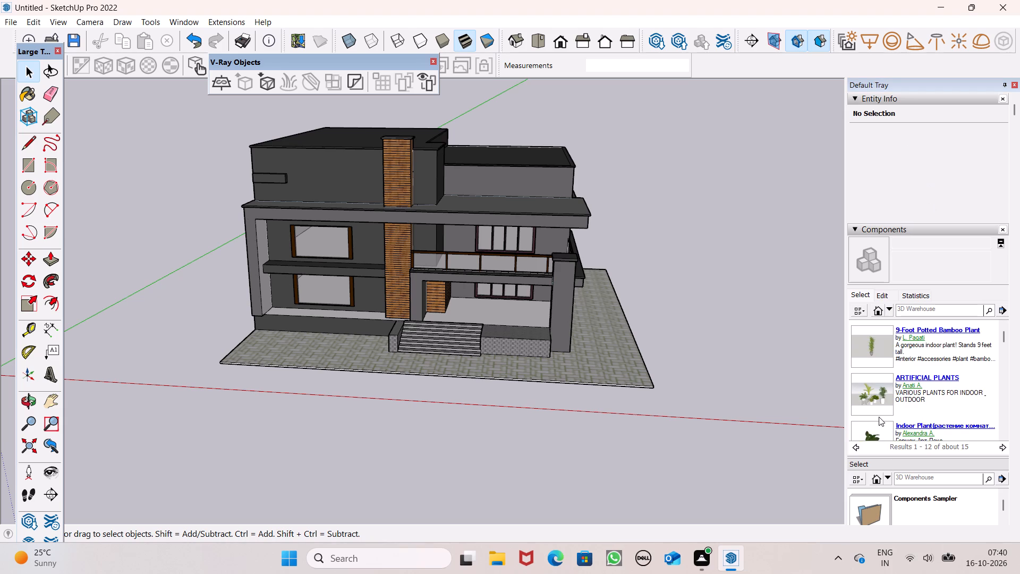
Place the Indoor Plant component on top of the narrow block wall beside the entrance stair, at the end nearest the house.
scroll(879, 417, "down", 1)
left_click(872, 395)
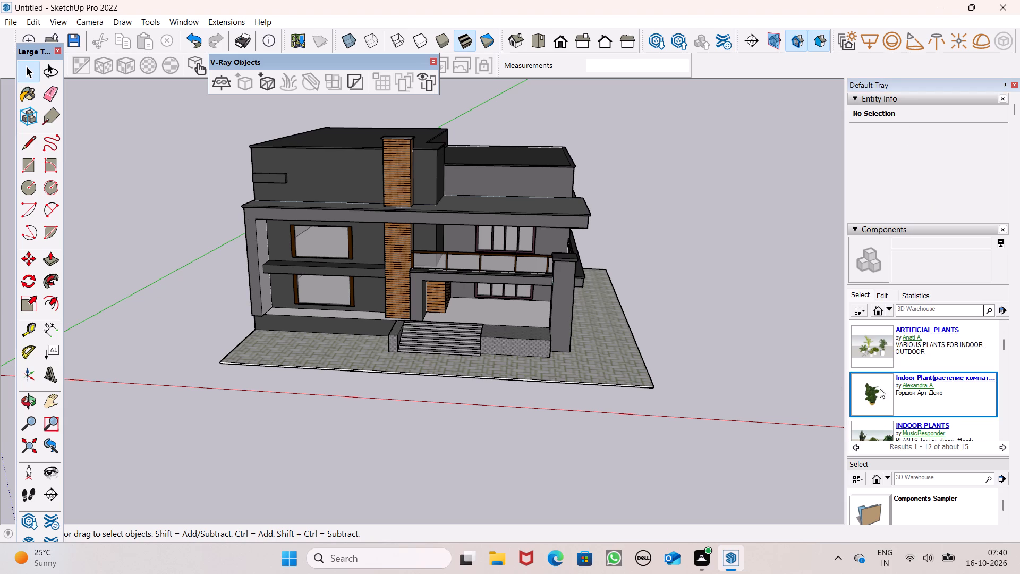
scroll(940, 389, "down", 1)
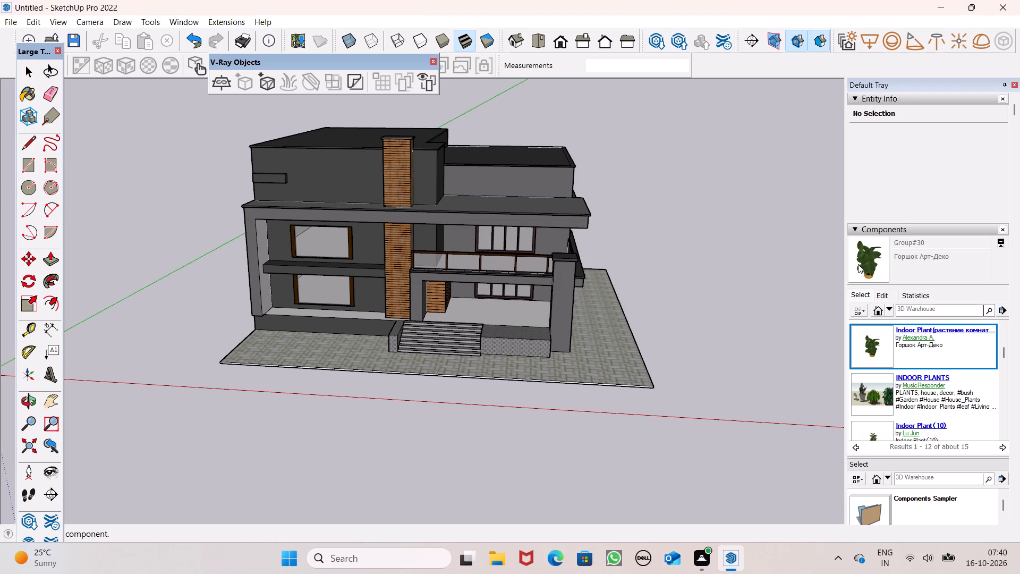
left_click(873, 256)
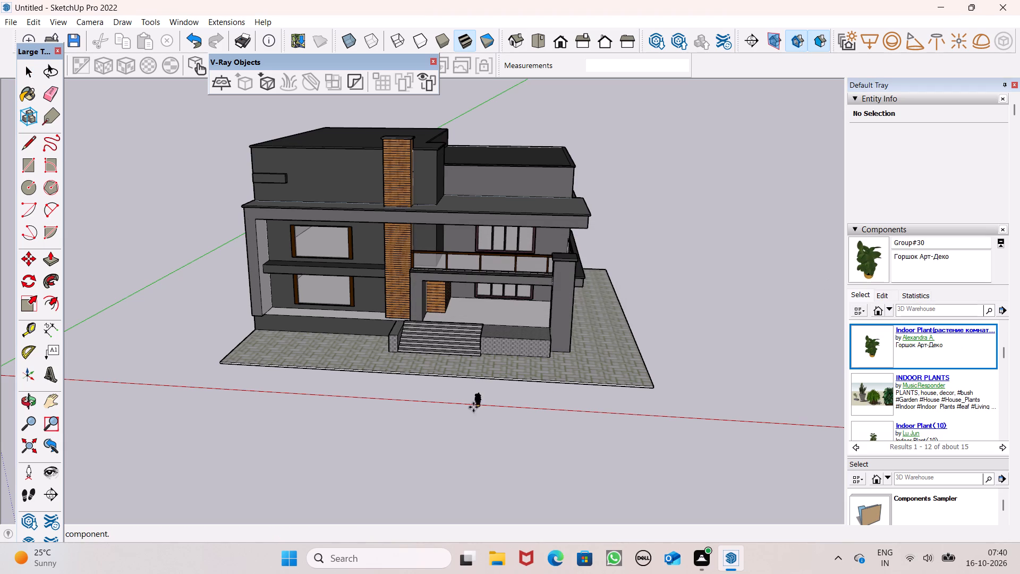
middle_click_drag(423, 379, 421, 530)
scroll(455, 369, "up", 6)
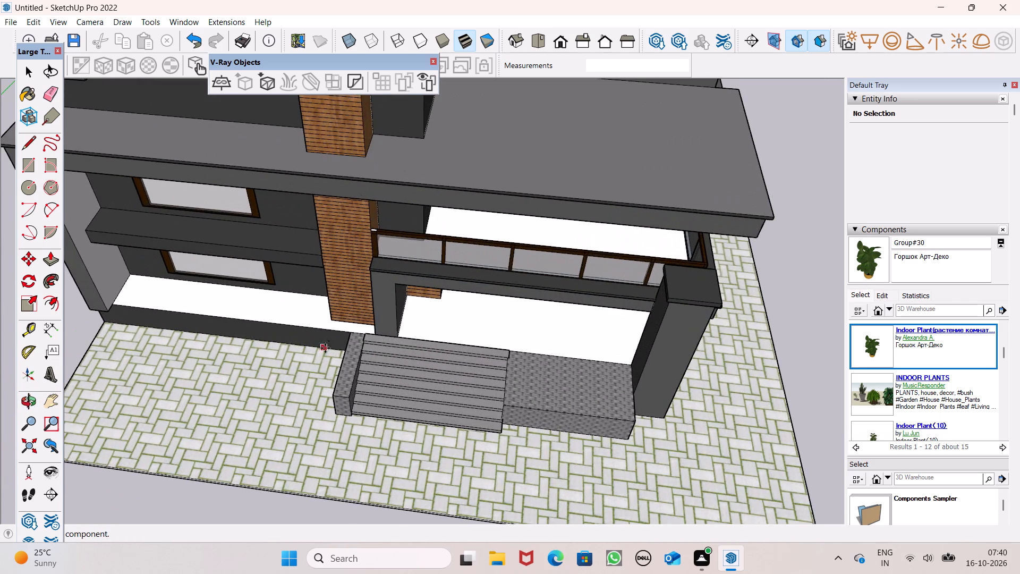
scroll(345, 349, "up", 12)
middle_click_drag(348, 349, 342, 267)
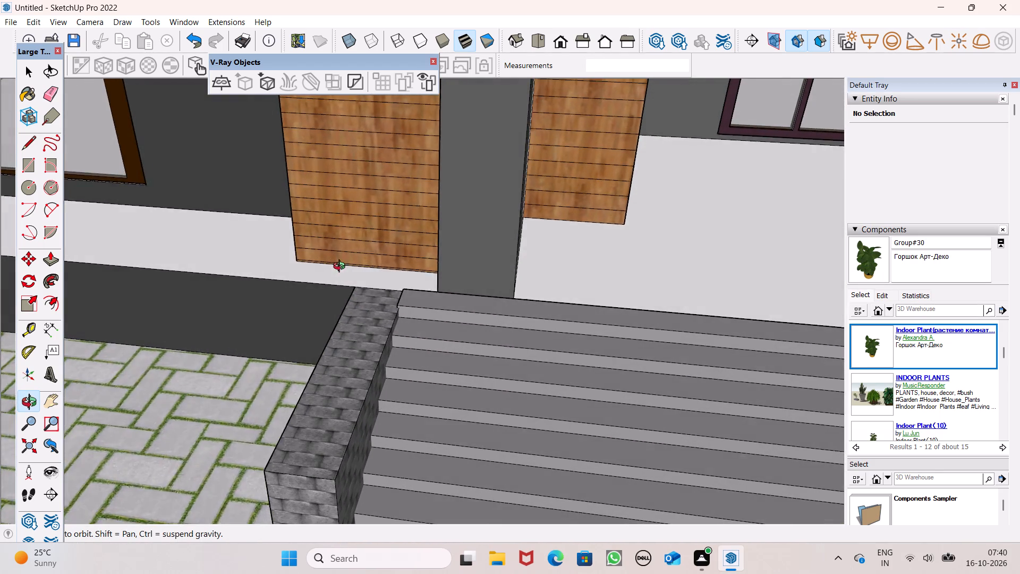
middle_click_drag(342, 267, 332, 238)
scroll(369, 290, "up", 5)
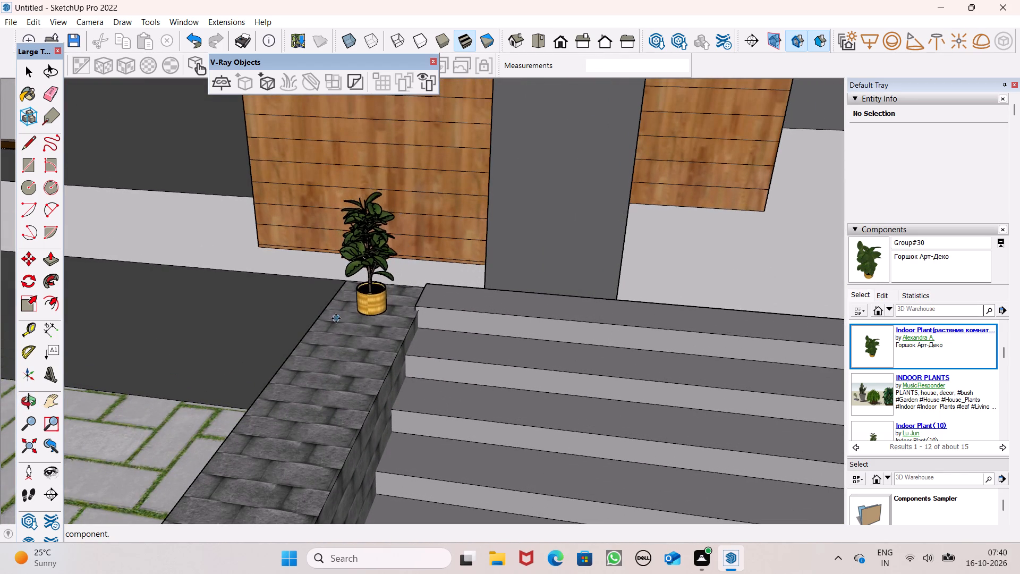
left_click(334, 326)
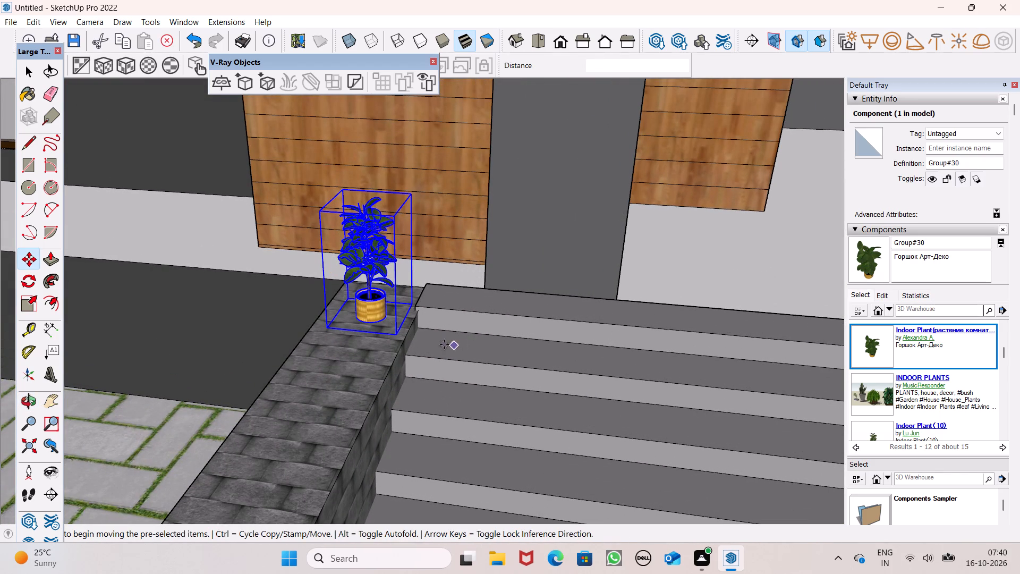
Copy the potted plant five times in a row along the top of the narrow block wall, towards its front end.
key("m")
key("Return")
left_click_drag(394, 335, 360, 376)
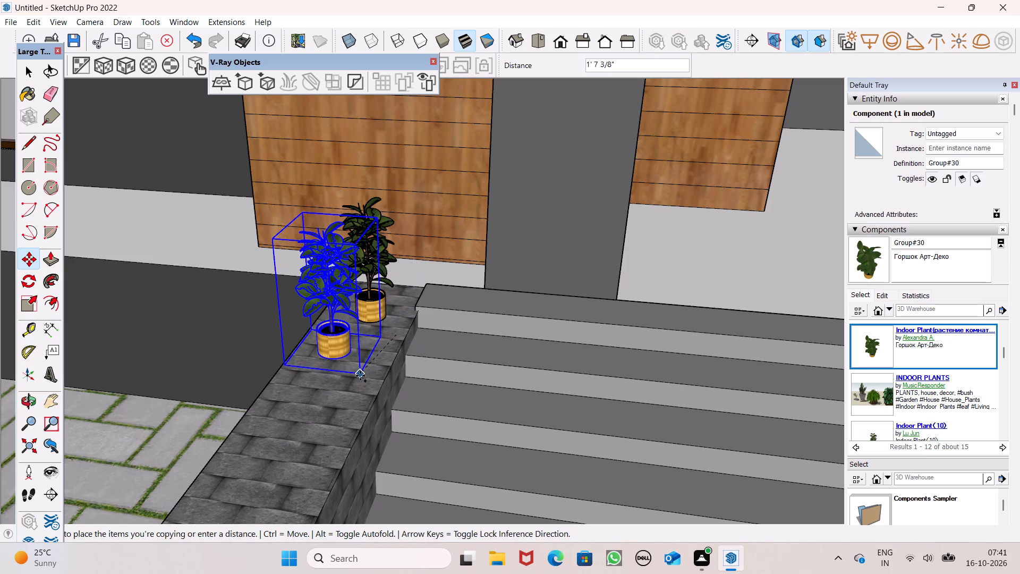
left_click_drag(360, 376, 361, 387)
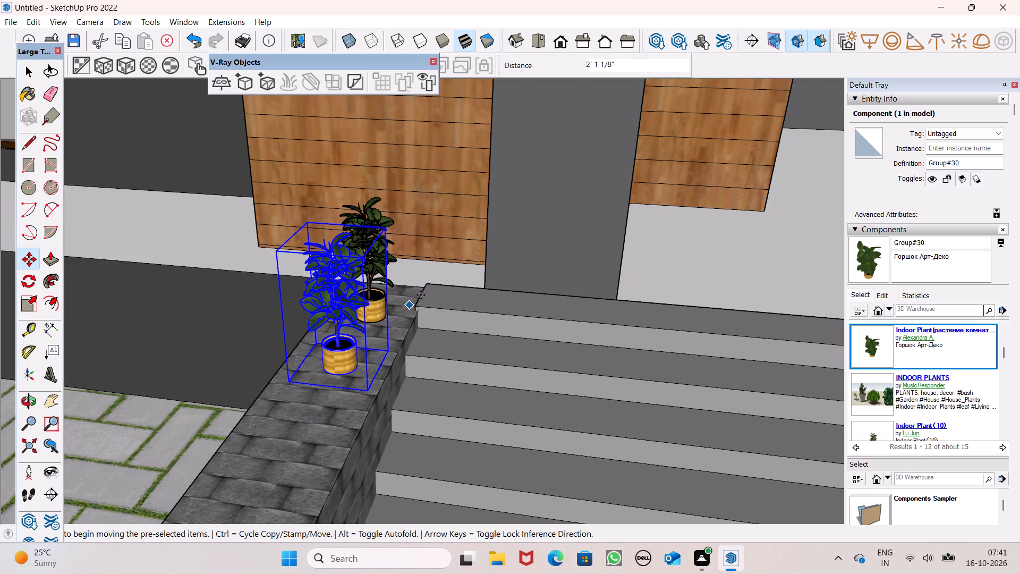
scroll(421, 295, "down", 6)
left_click_drag(392, 344, 393, 345)
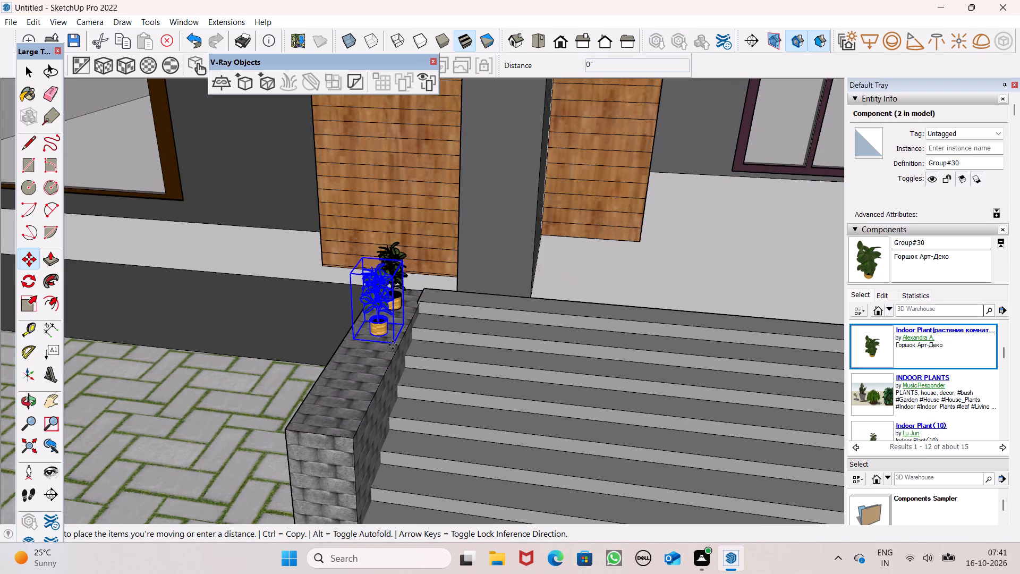
left_click_drag(393, 345, 377, 362)
left_click_drag(377, 361, 364, 380)
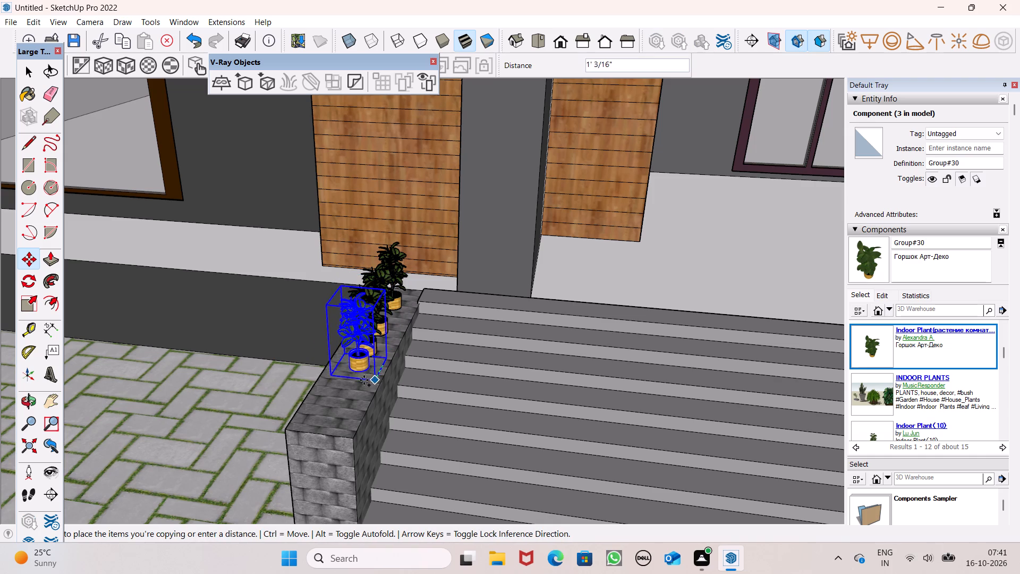
left_click_drag(364, 380, 363, 389)
left_click_drag(363, 389, 360, 404)
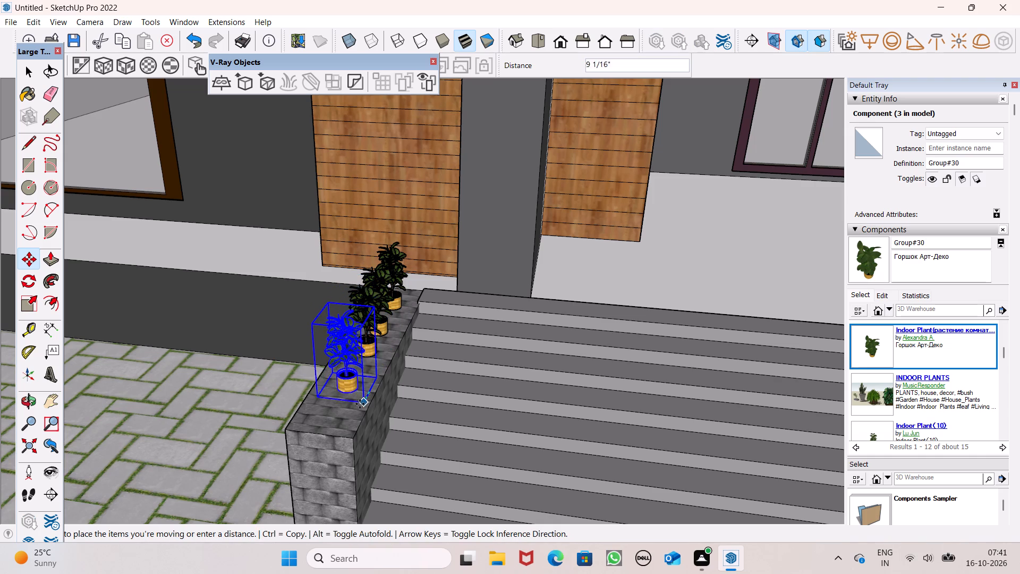
left_click_drag(360, 404, 356, 415)
left_click_drag(358, 418, 358, 420)
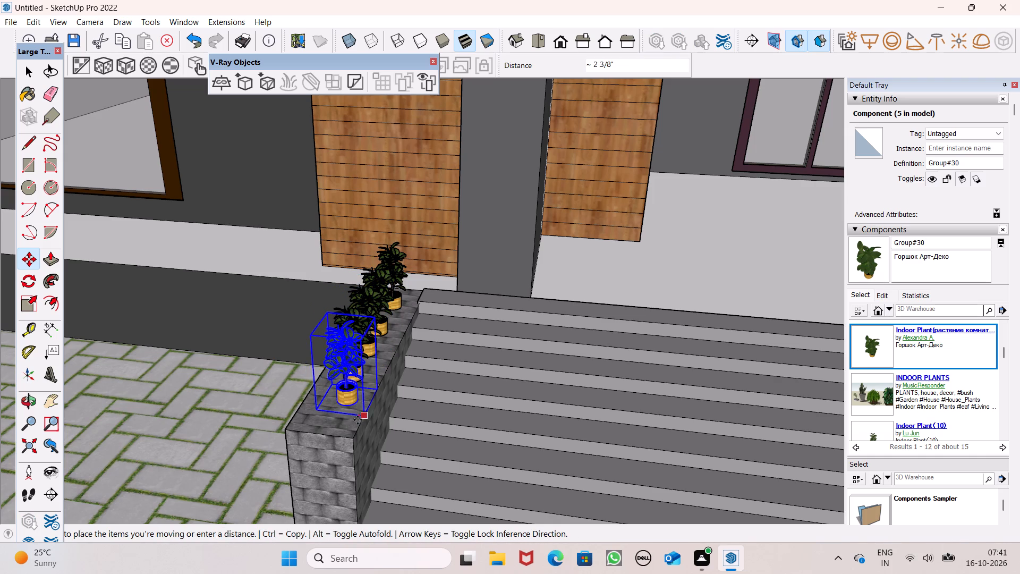
left_click_drag(358, 420, 342, 432)
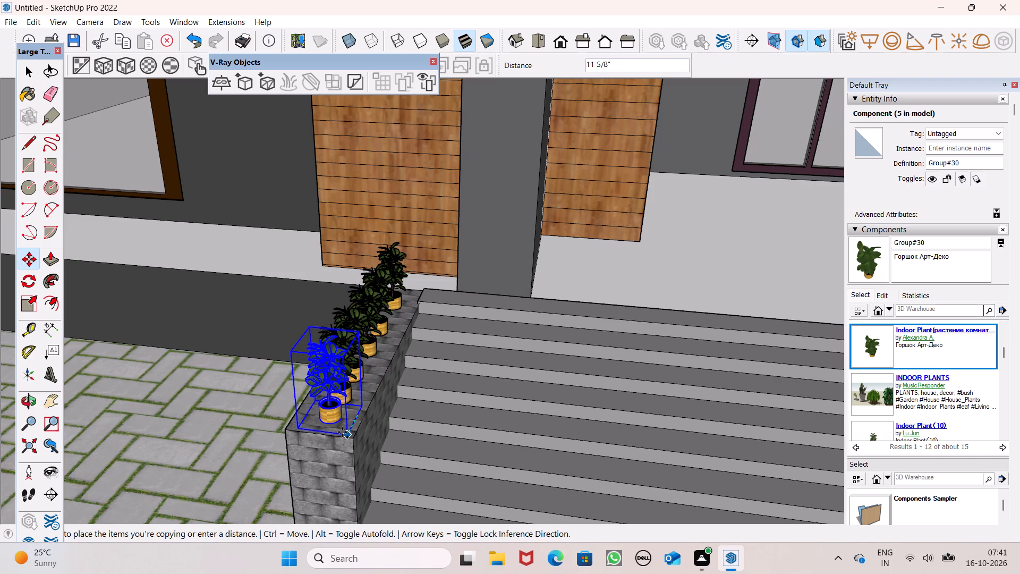
left_click_drag(342, 432, 340, 432)
key("space")
Move the third potted plant from the house about 5 1/4" along the block wall towards its front end.
scroll(442, 331, "down", 7)
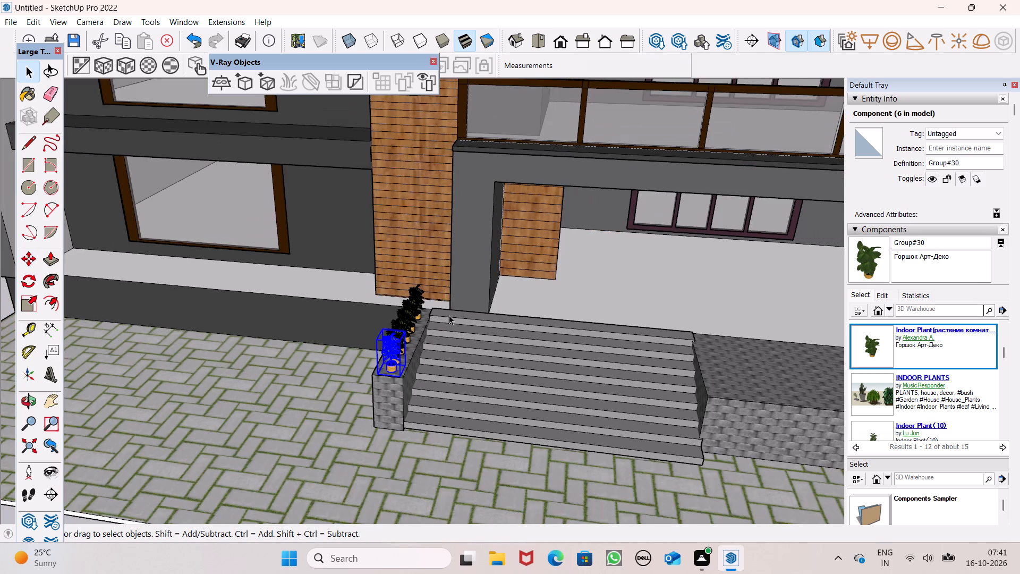
scroll(449, 315, "down", 9)
left_click_drag(361, 473, 361, 459)
middle_click_drag(428, 404, 228, 408)
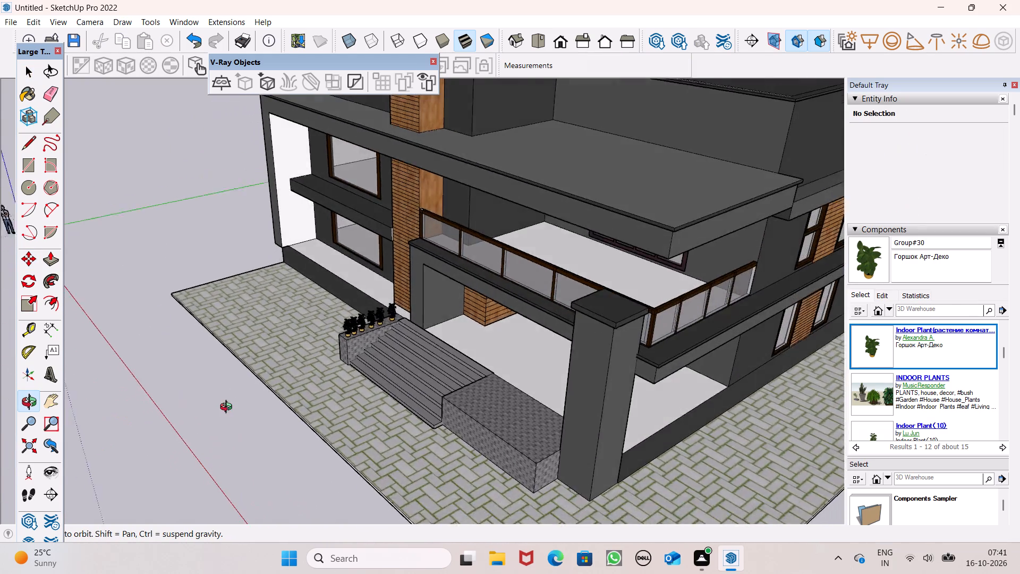
middle_click_drag(228, 408, 159, 507)
scroll(286, 414, "up", 7)
scroll(423, 291, "up", 4)
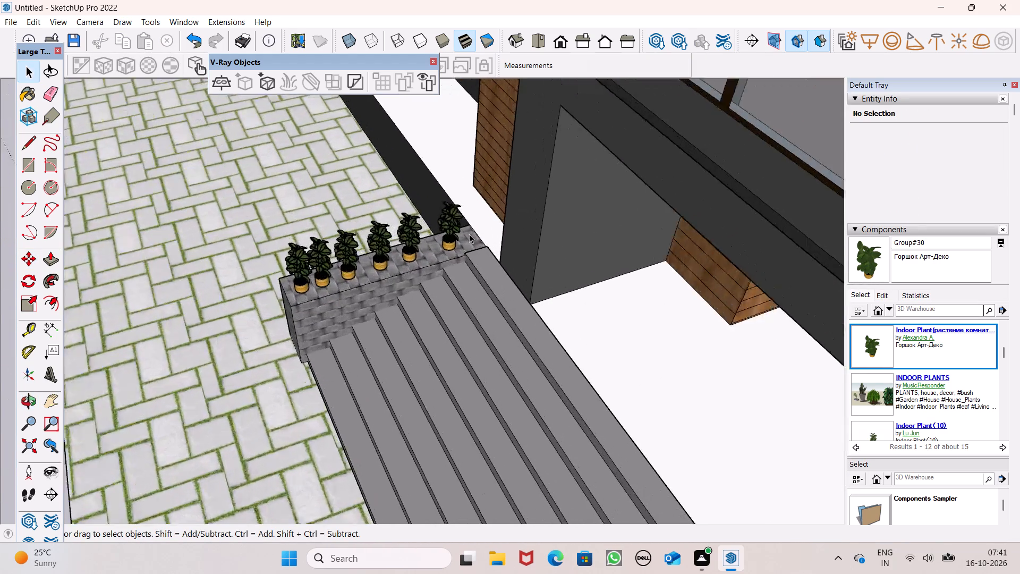
scroll(469, 234, "up", 2)
scroll(433, 170, "up", 5)
scroll(371, 358, "down", 2)
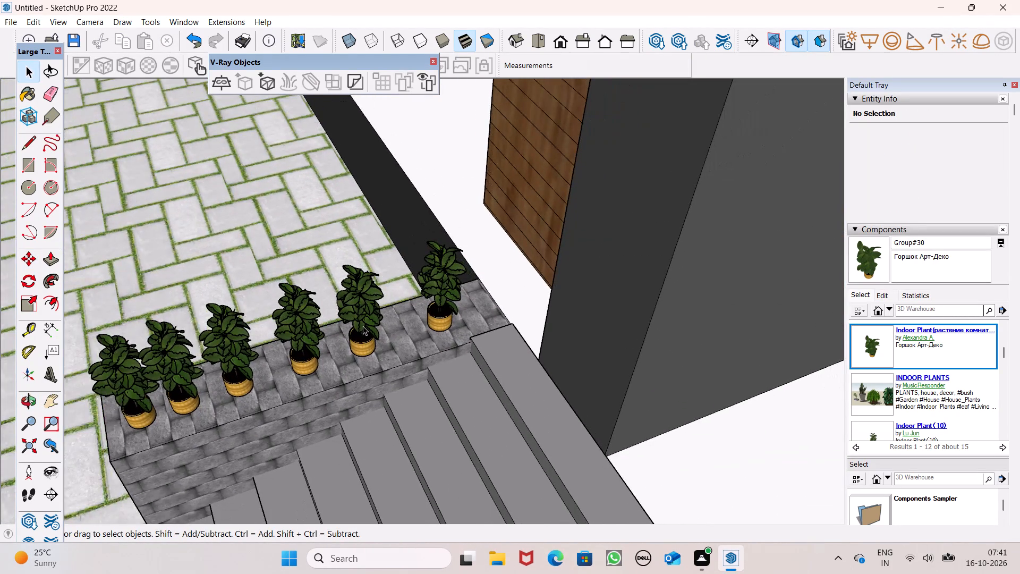
scroll(363, 326, "down", 2)
scroll(357, 328, "up", 3)
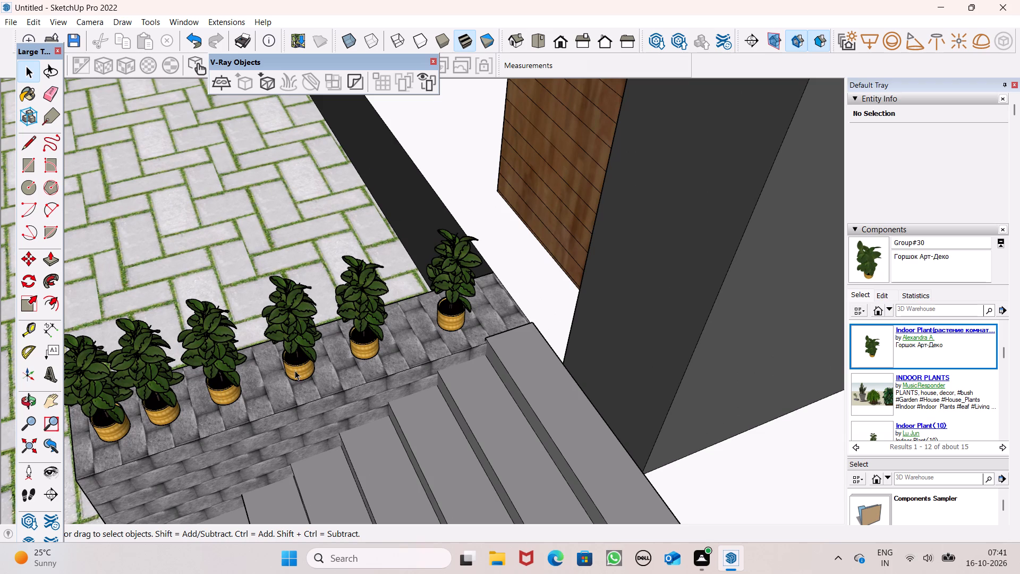
left_click(297, 369)
key("m")
key("Return")
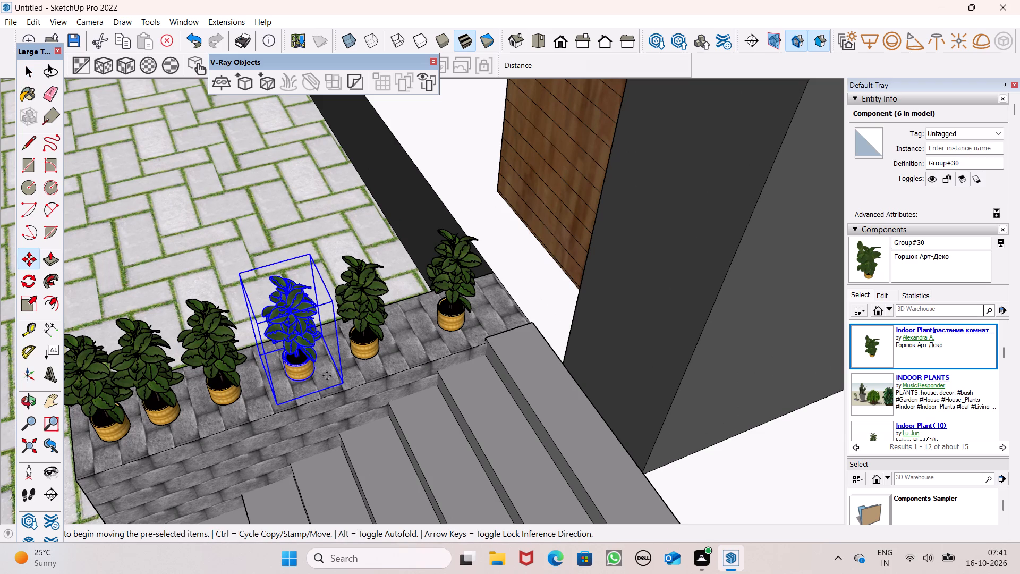
left_click_drag(346, 387, 324, 392)
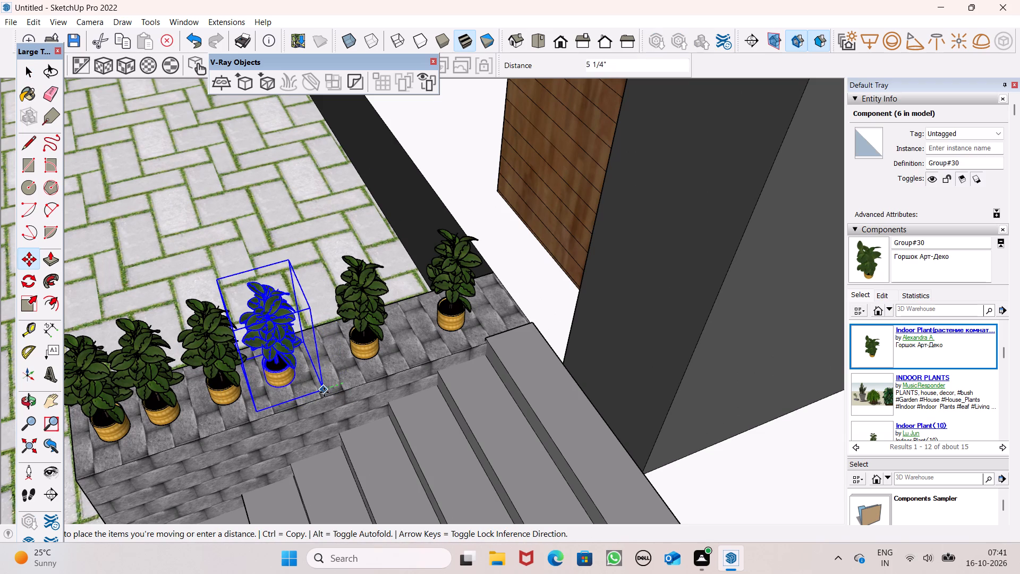
left_click_drag(324, 392, 321, 393)
Move the second potted plant from the house about 9" along the block wall towards its front end.
left_click(369, 344)
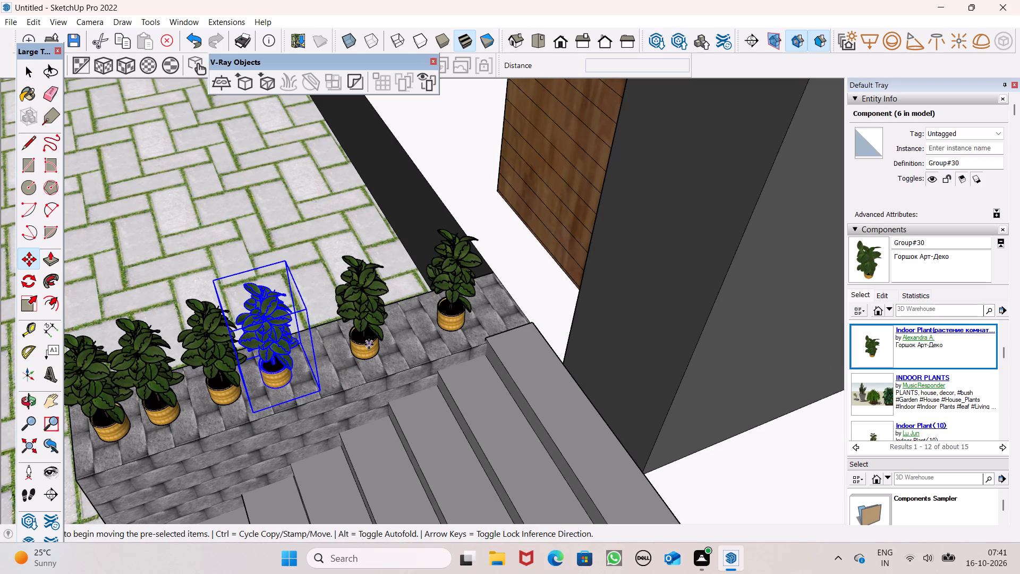
left_click(370, 342)
key("space")
left_click(370, 342)
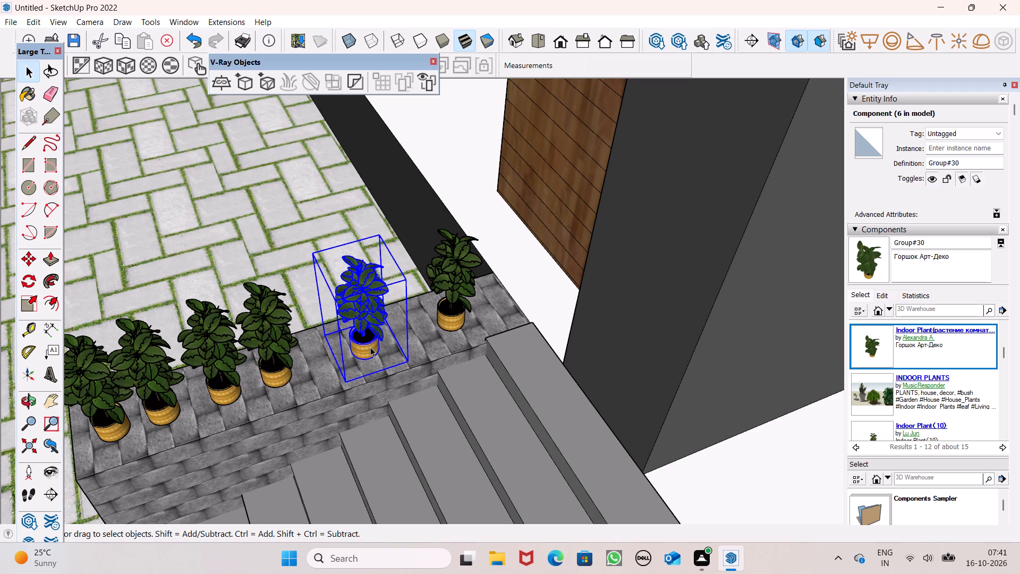
key("m")
key("Return")
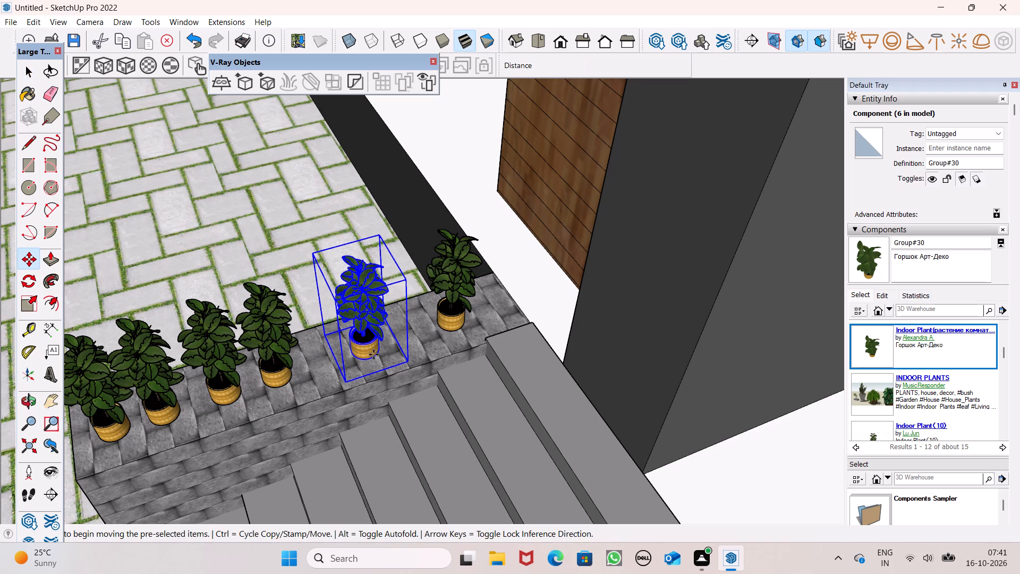
left_click_drag(407, 362, 377, 373)
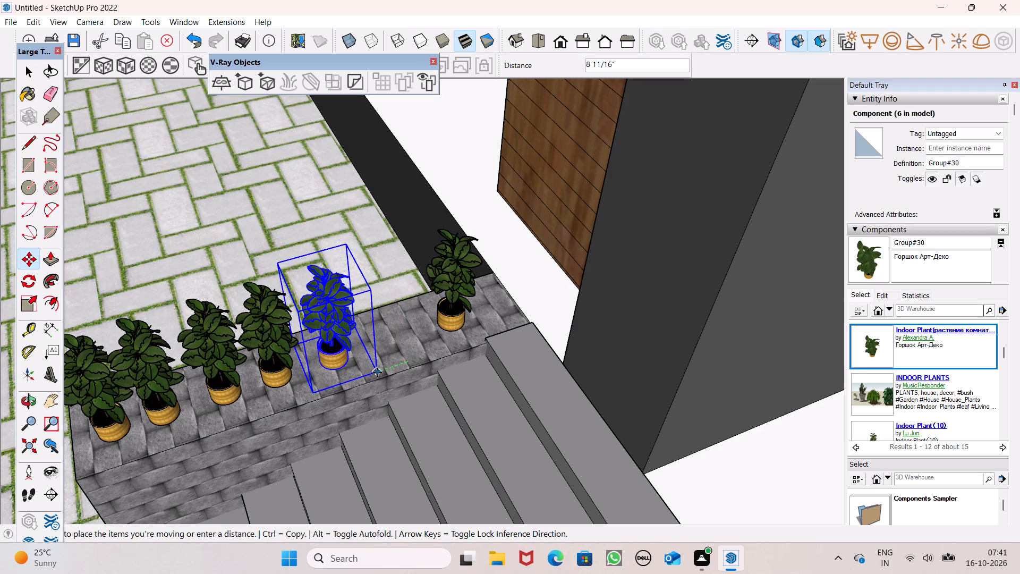
left_click_drag(377, 373, 377, 374)
key("space")
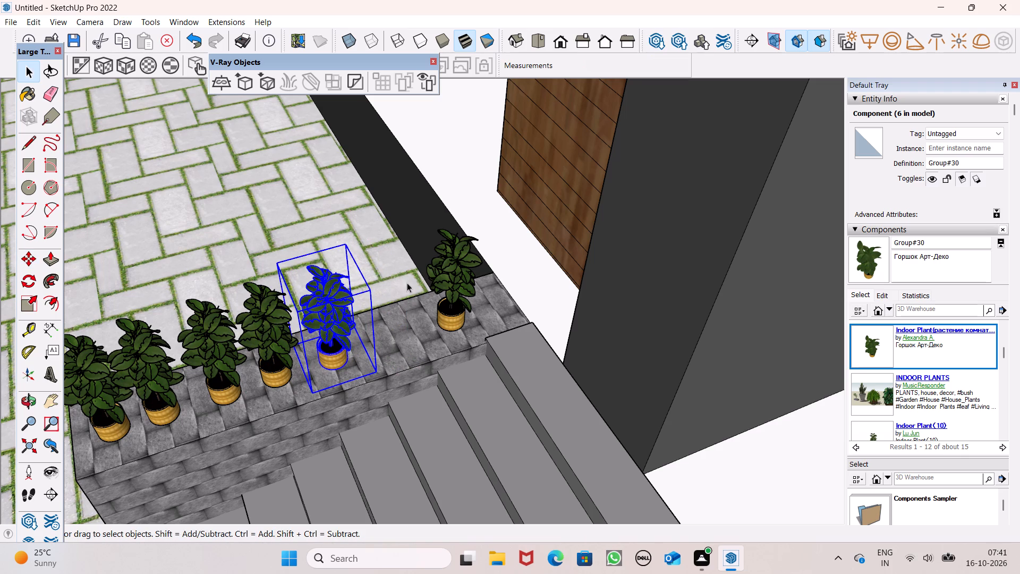
Copy the potted plant nearest the house about 1' 3 1/2" along the block wall, into the gap before the next plant.
left_click(439, 322)
key("m")
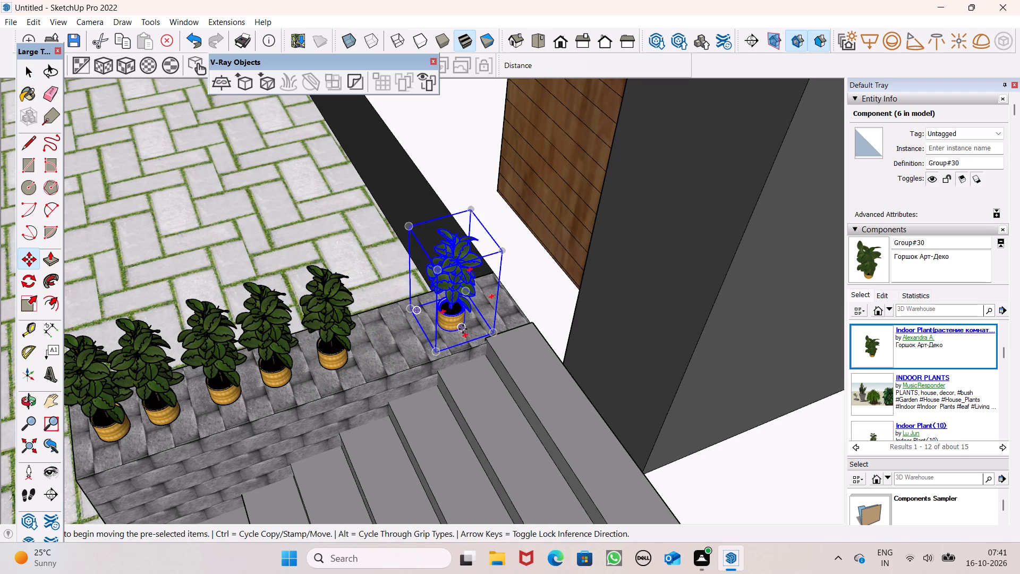
key("Return")
left_click_drag(437, 356, 386, 361)
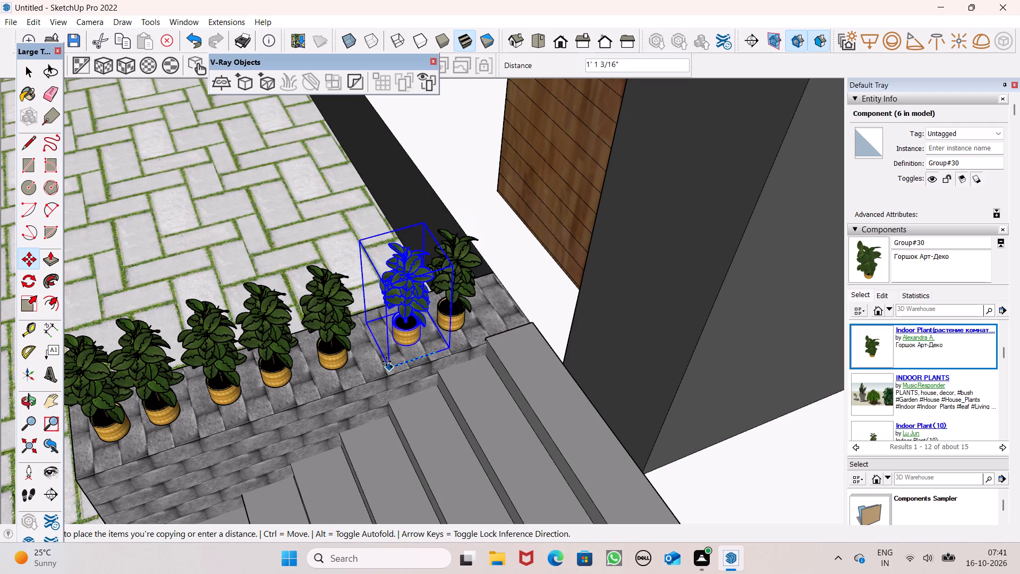
left_click_drag(386, 361, 380, 367)
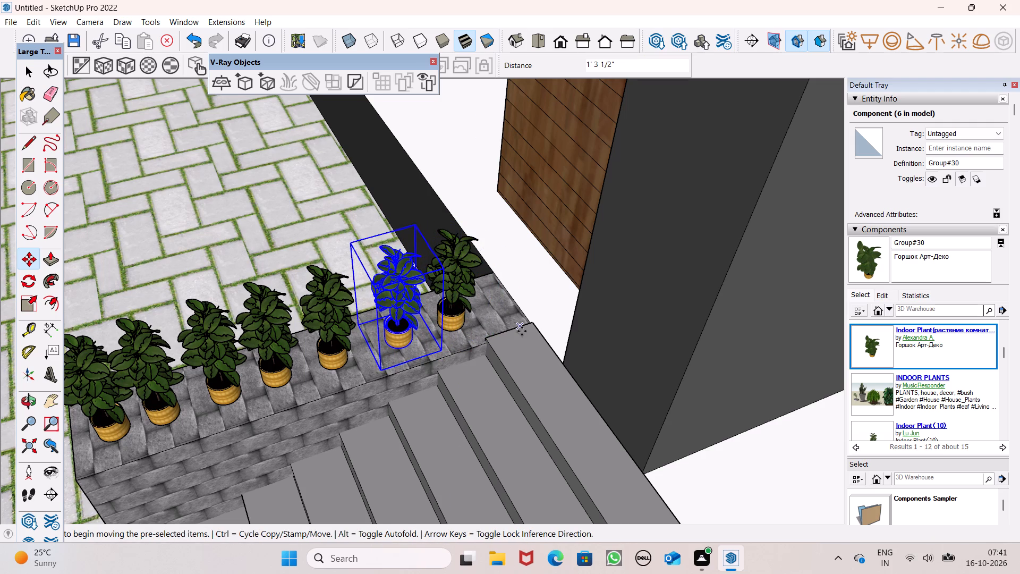
scroll(522, 331, "down", 19)
key("space")
left_click(112, 297)
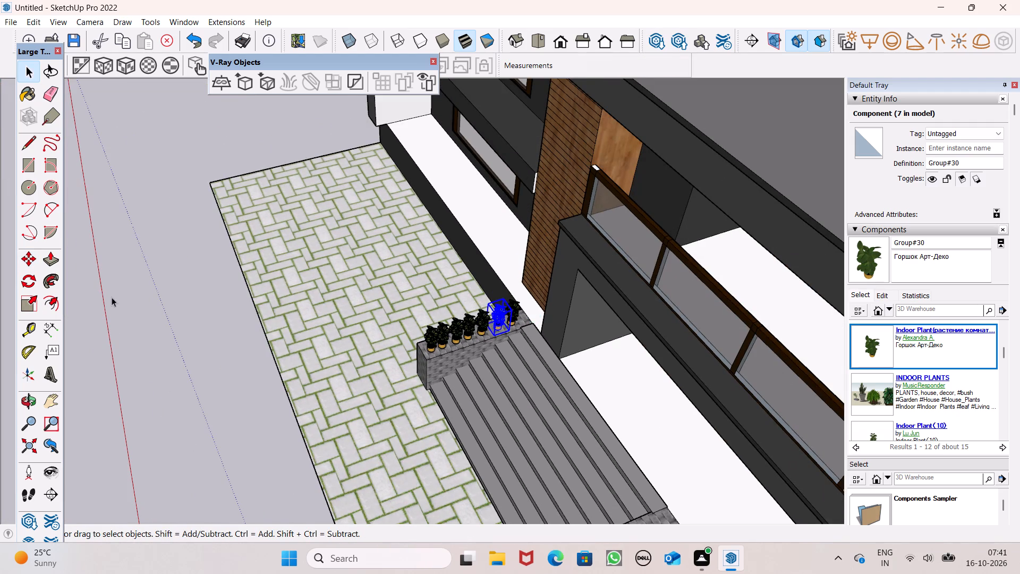
Place the bushy Shrubs - Tropical - Rhapis component on the wide block planter, at the end beside the entrance stair.
scroll(185, 307, "down", 3)
middle_click_drag(454, 318, 435, 255)
scroll(439, 268, "up", 6)
scroll(407, 296, "down", 9)
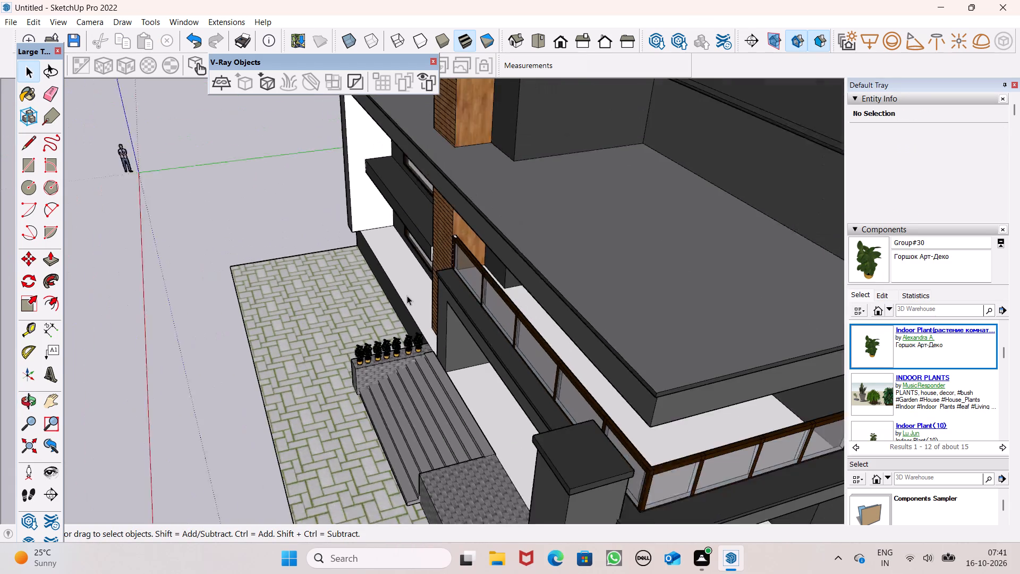
scroll(407, 296, "down", 1)
scroll(460, 310, "down", 2)
middle_click_drag(458, 394, 796, 261)
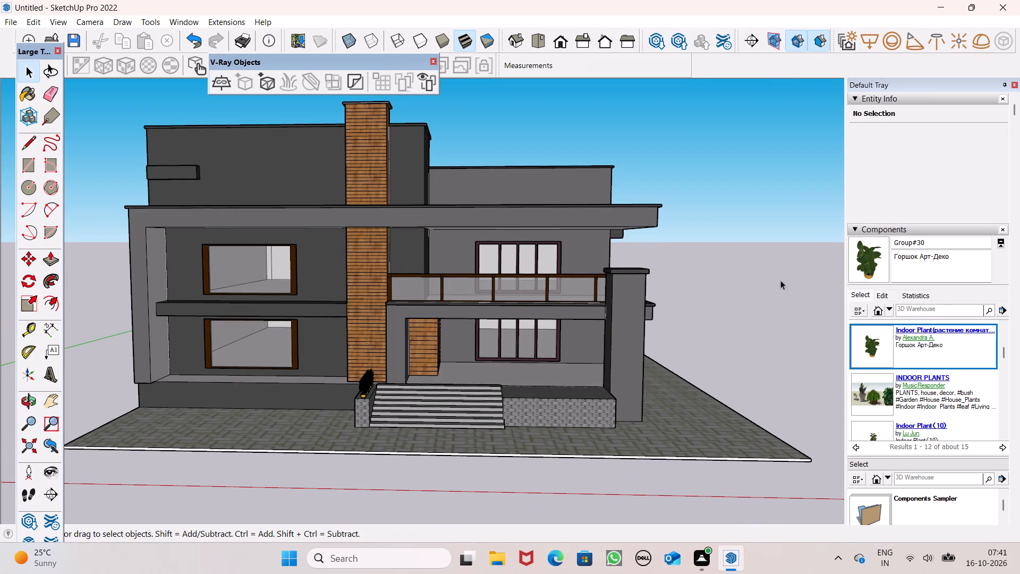
scroll(974, 390, "down", 2)
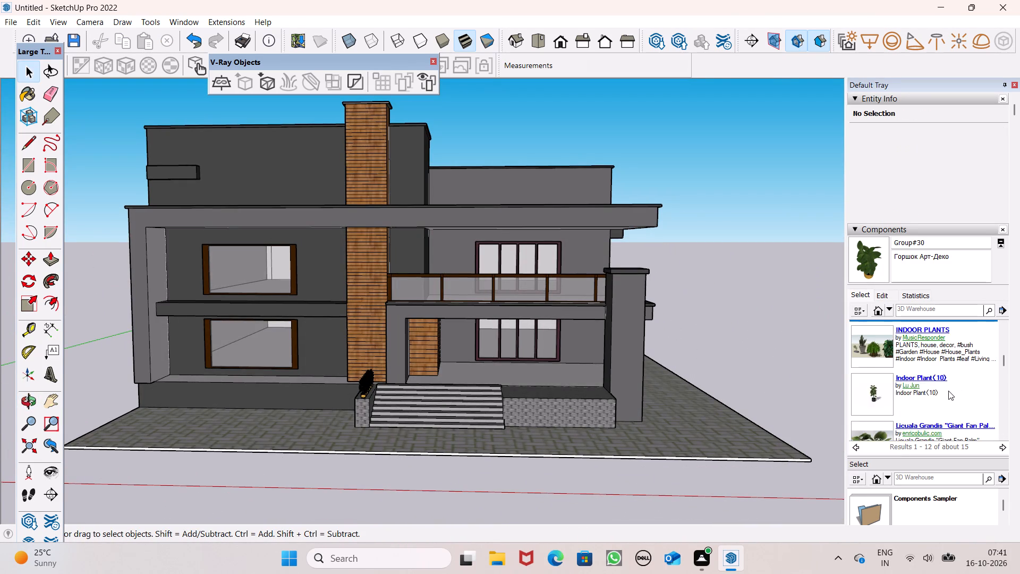
scroll(879, 396, "down", 2)
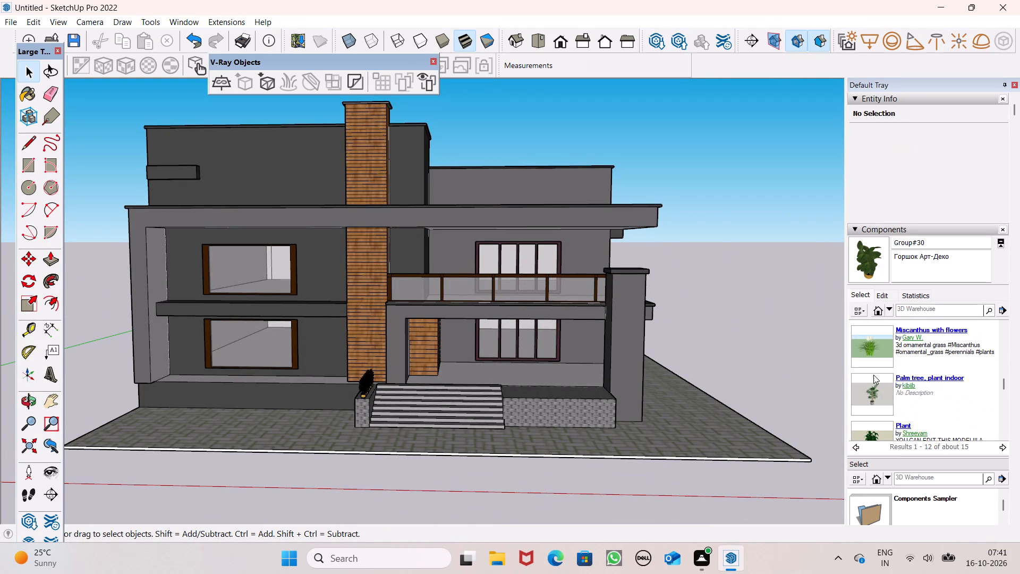
scroll(871, 352, "down", 3)
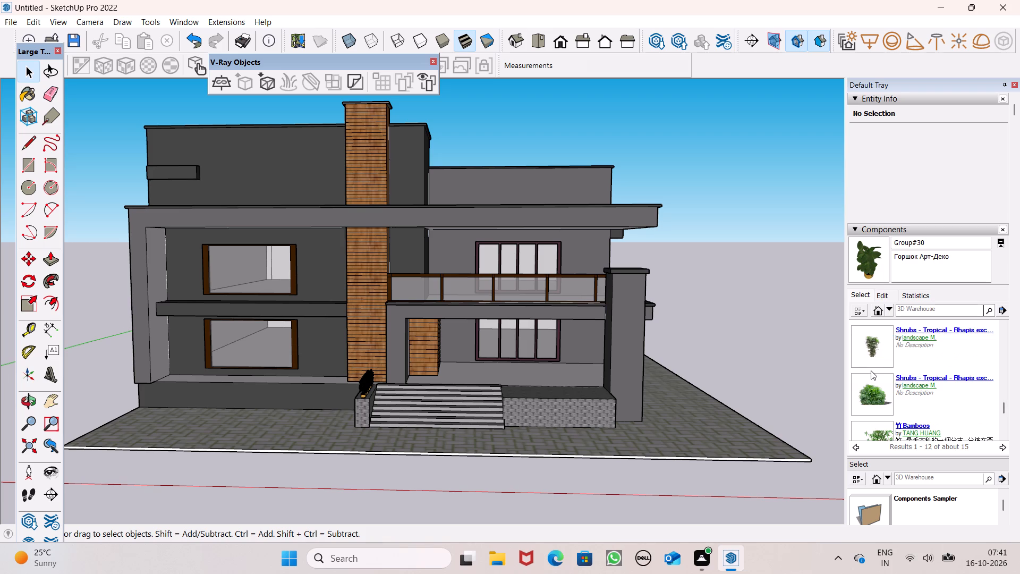
left_click(873, 387)
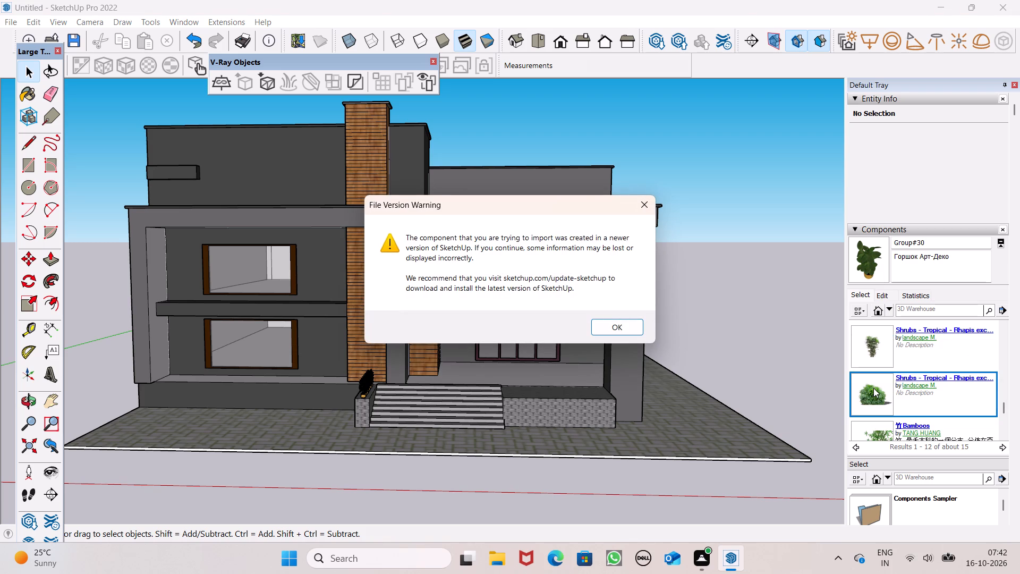
left_click(610, 328)
scroll(567, 392, "up", 6)
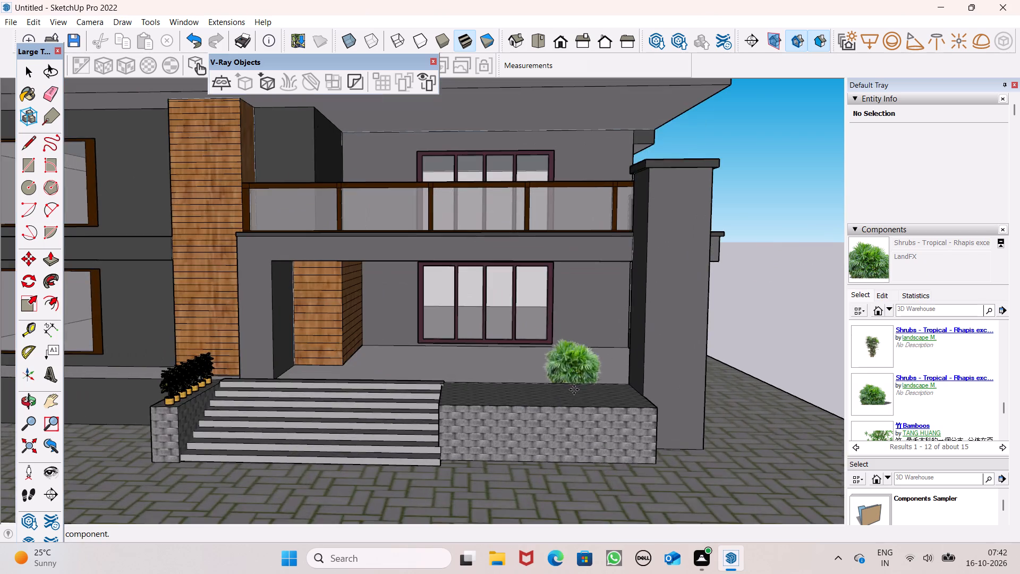
scroll(575, 415, "up", 1)
middle_click_drag(574, 440, 575, 498)
scroll(464, 447, "up", 6)
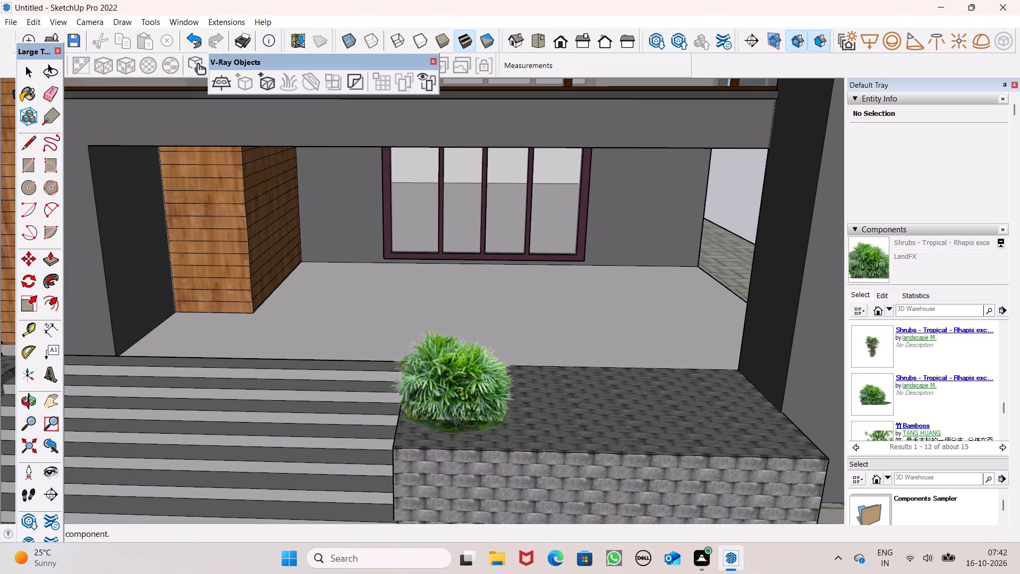
left_click(458, 409)
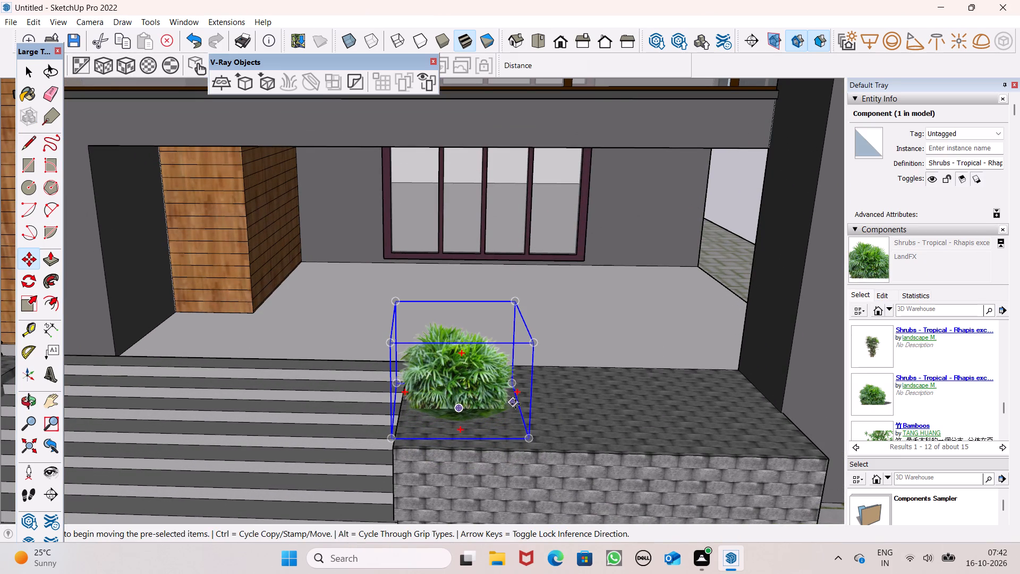
Copy the shrub about 2' 9 3/4" towards the front edge of the block planter.
key("m")
key("Return")
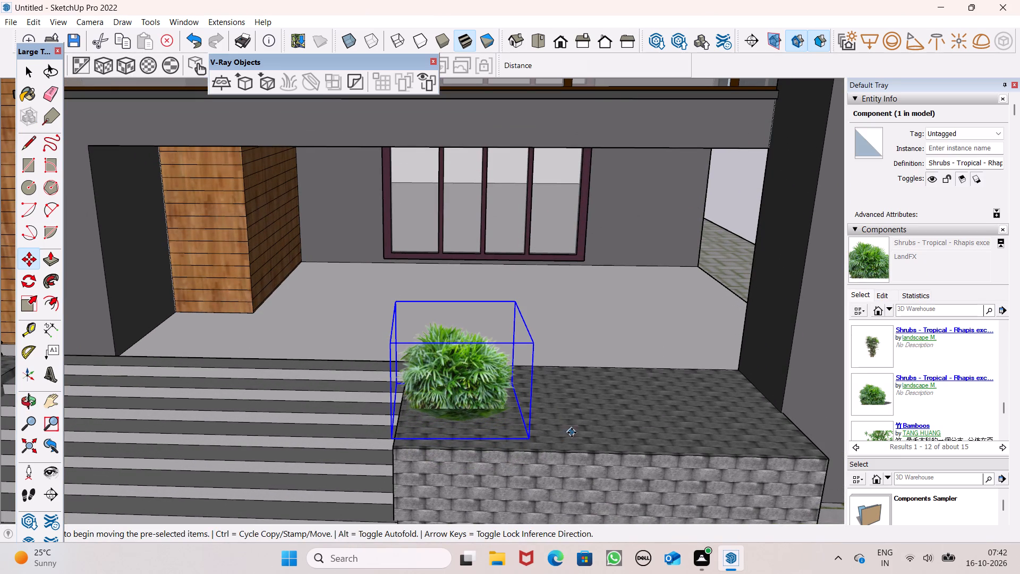
left_click_drag(535, 440, 521, 455)
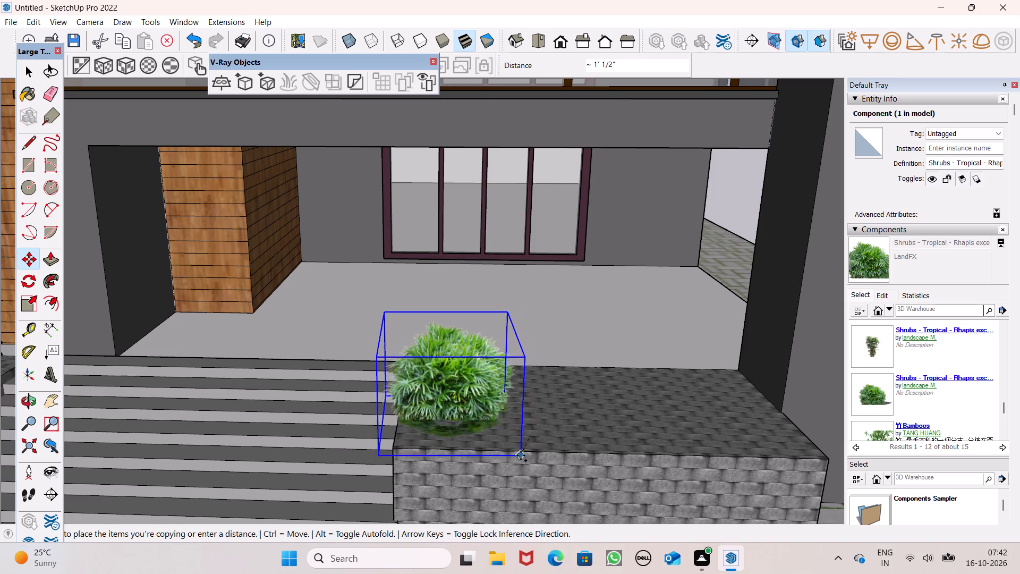
left_click_drag(521, 455, 524, 458)
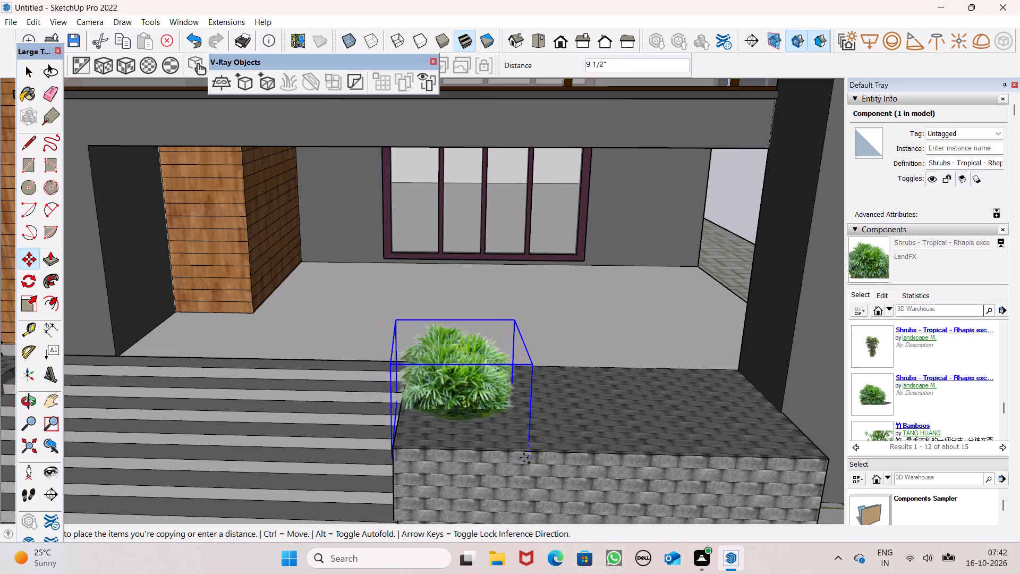
left_click_drag(524, 458, 539, 478)
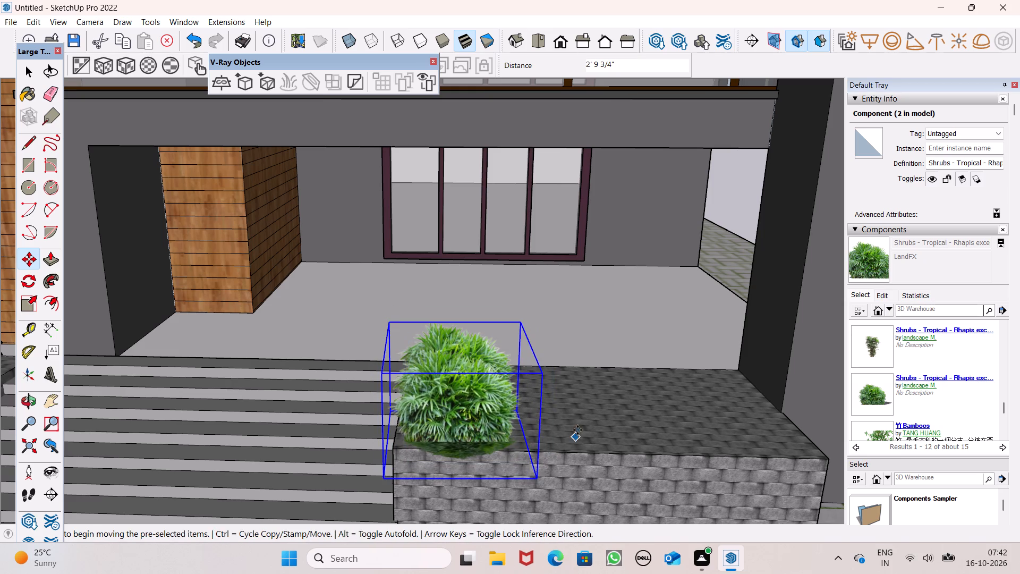
Reposition the copied shrub at the planter's front corner beside the stair, in front of the original shrub.
middle_click_drag(575, 429, 474, 382)
scroll(379, 394, "up", 6)
left_click_drag(393, 400, 400, 394)
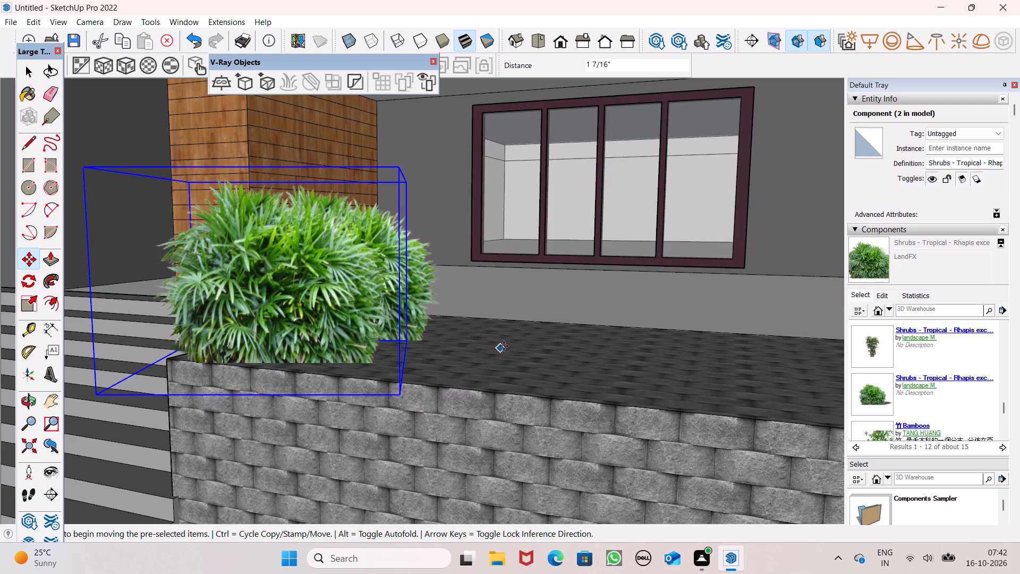
scroll(507, 348, "down", 13)
middle_click_drag(557, 383, 571, 442)
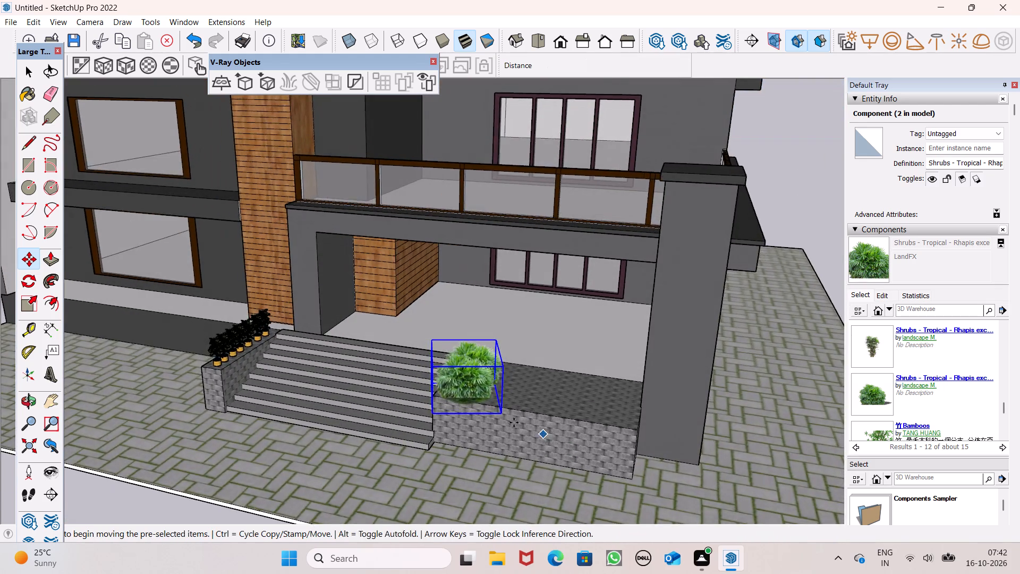
scroll(505, 420, "up", 3)
left_click_drag(501, 412, 538, 415)
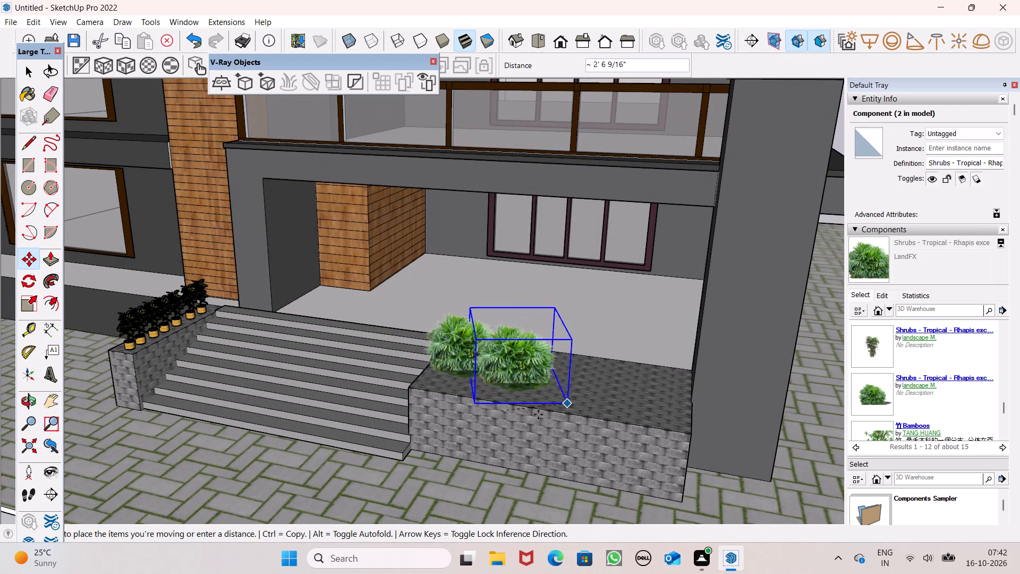
left_click_drag(538, 415, 510, 420)
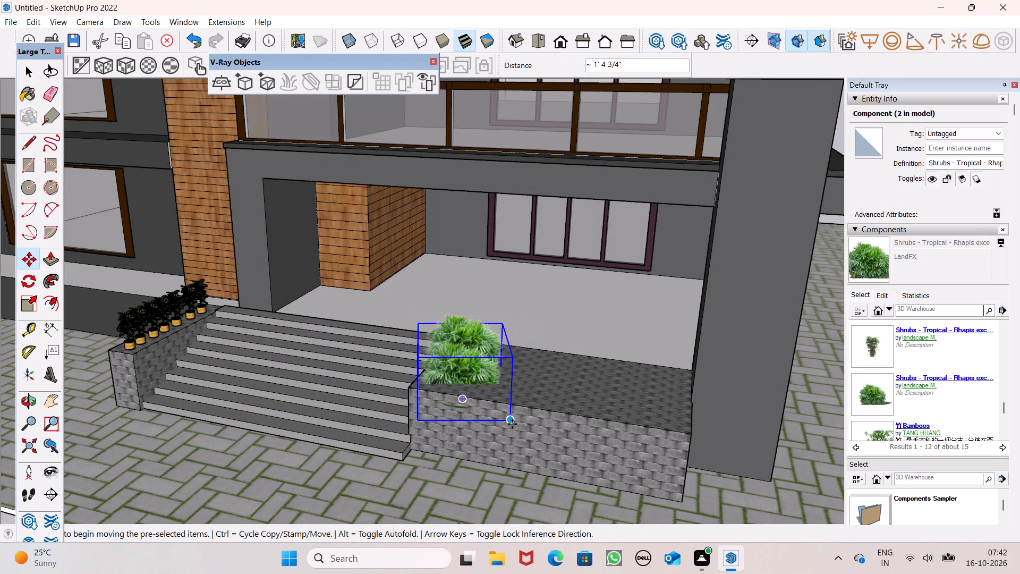
left_click_drag(512, 425, 513, 407)
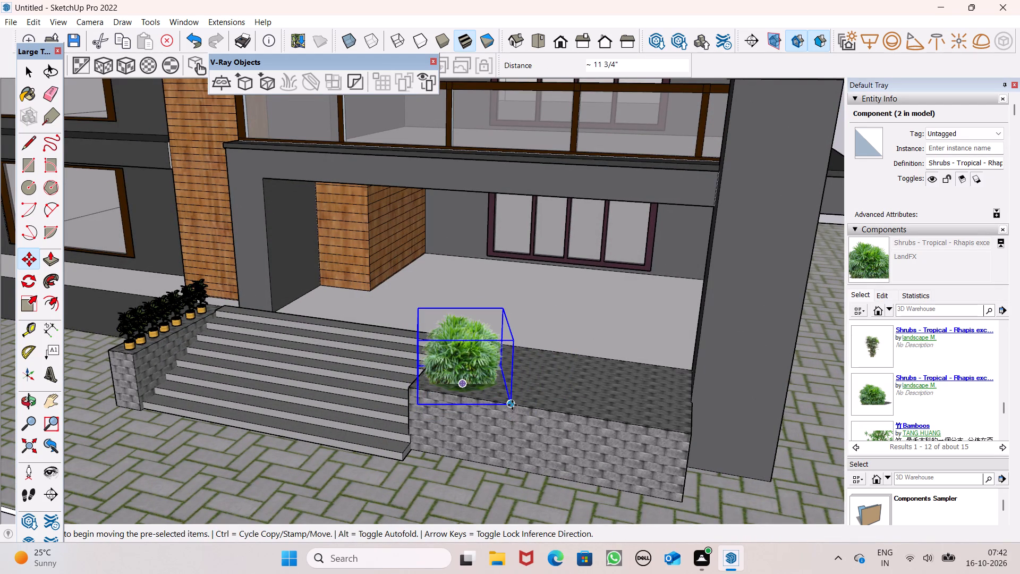
Copy the front shrub a short way along the planter's front edge, away from the stair, overlapping the first.
left_click_drag(512, 405, 574, 387)
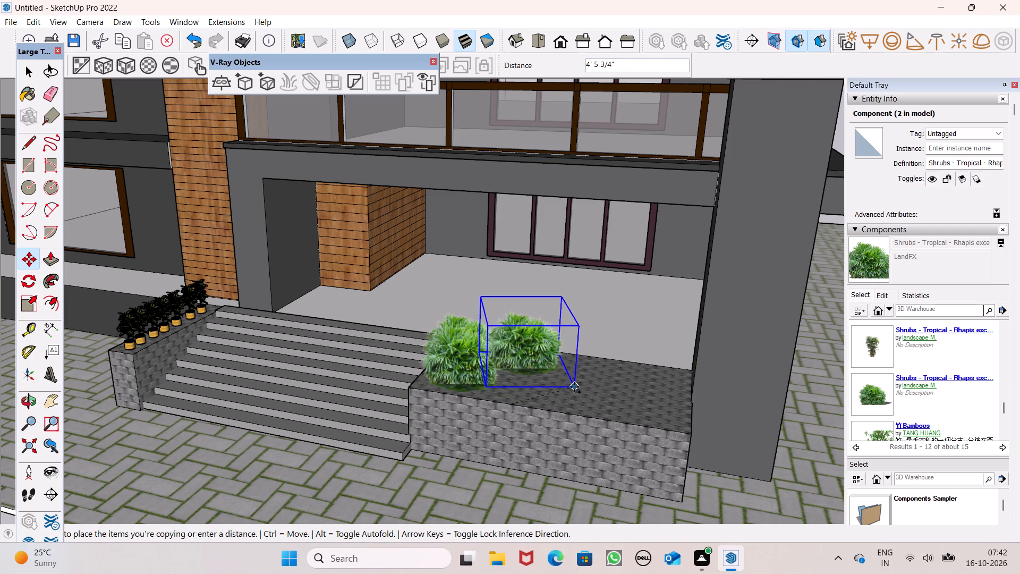
left_click_drag(574, 387, 565, 419)
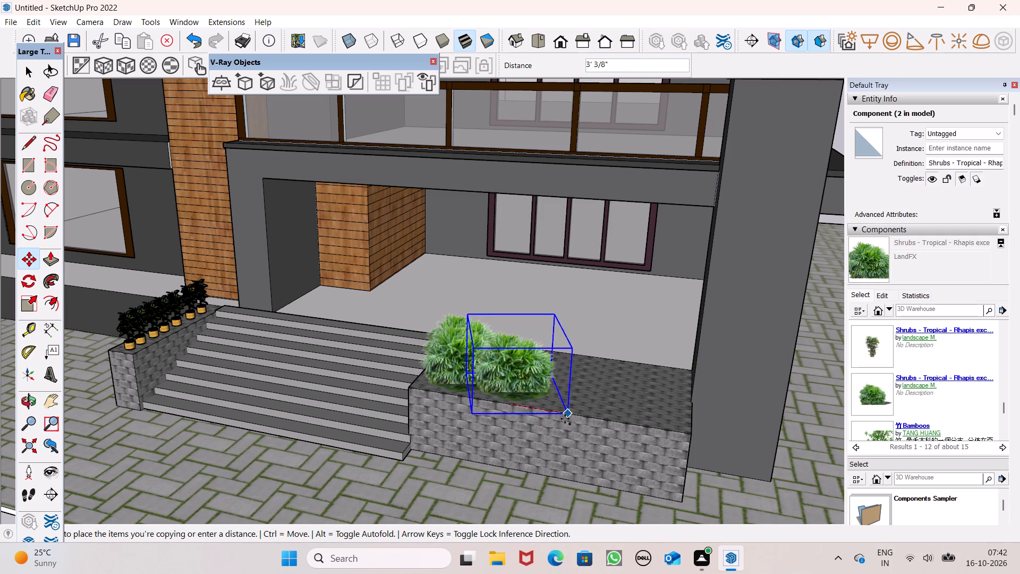
left_click_drag(565, 419, 548, 415)
left_click_drag(548, 413, 541, 415)
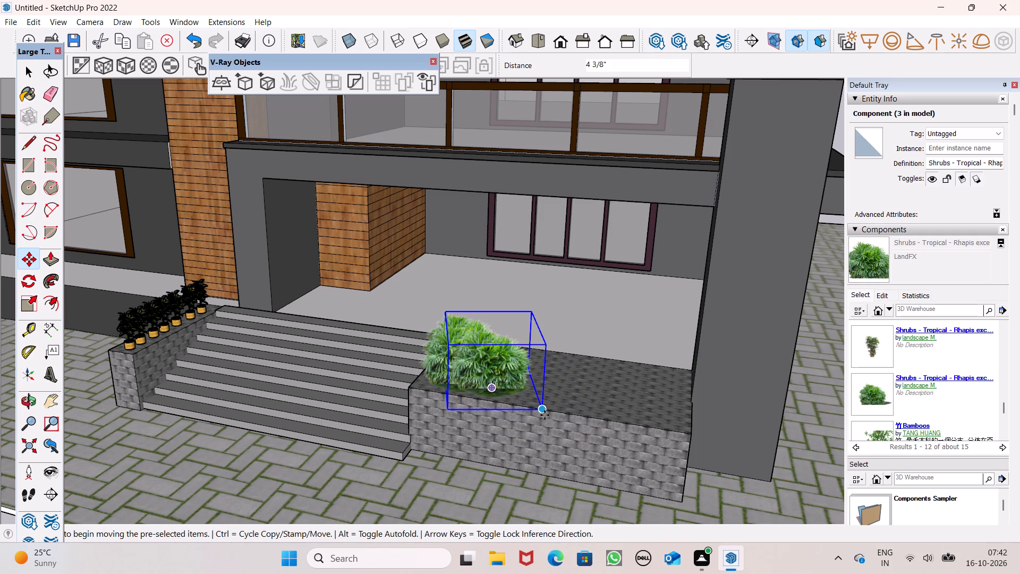
Copy the third shrub farther along the planter's front edge and settle the copy at the same level in the row.
left_click_drag(545, 415, 582, 429)
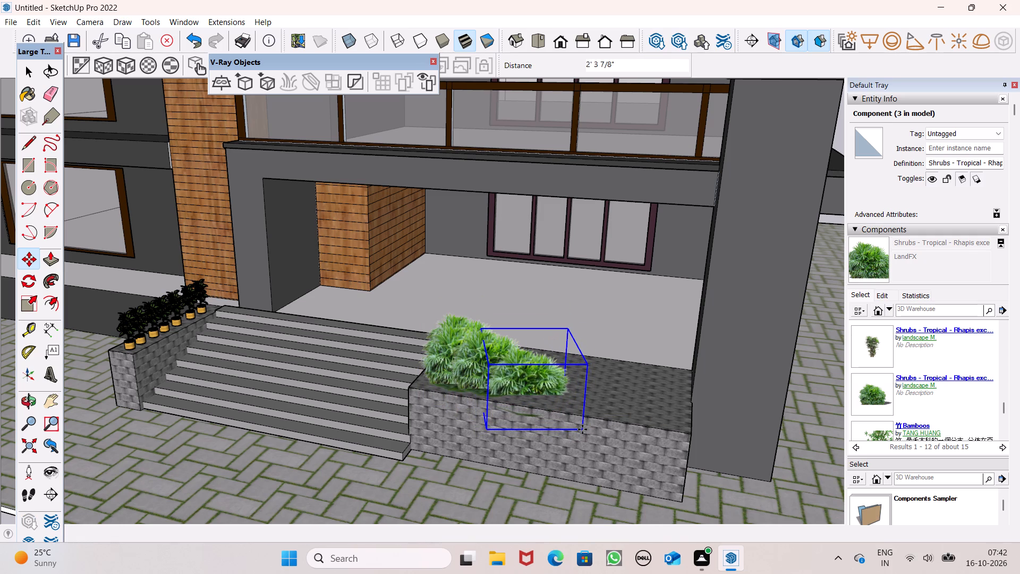
left_click_drag(583, 436, 576, 421)
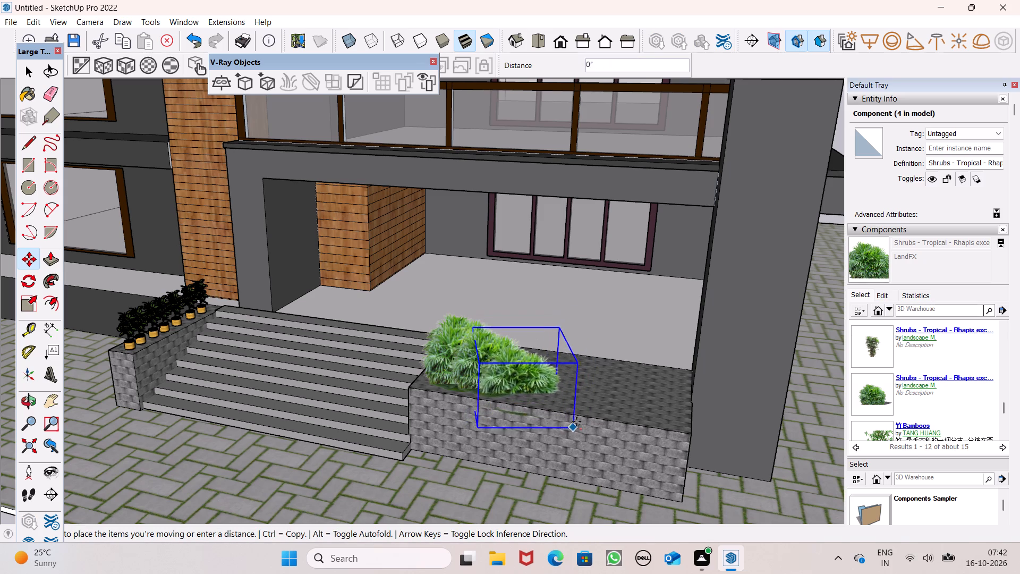
left_click_drag(576, 421, 586, 390)
scroll(585, 409, "down", 1)
middle_click_drag(590, 428, 599, 417)
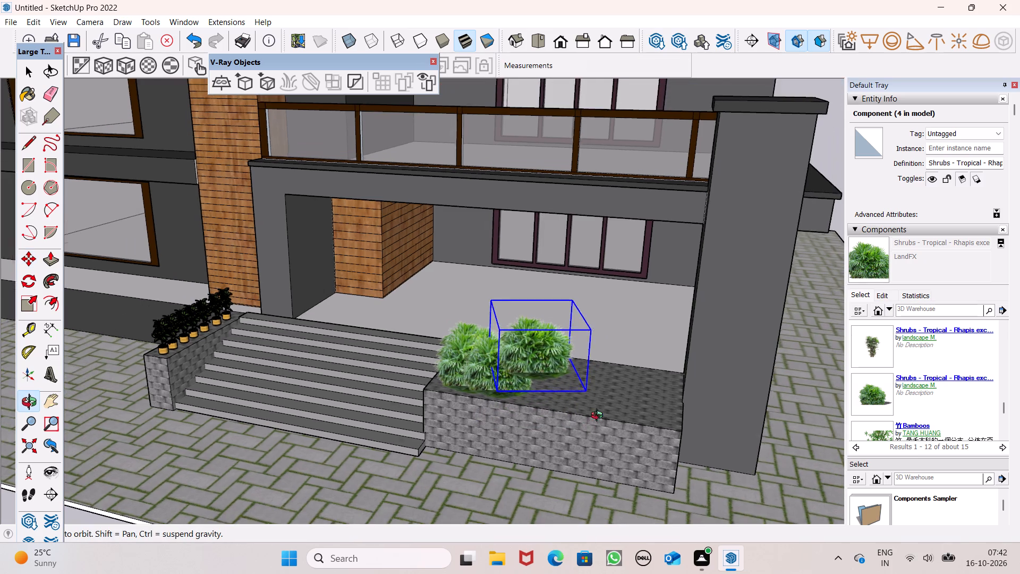
middle_click_drag(599, 417, 606, 376)
scroll(602, 372, "up", 6)
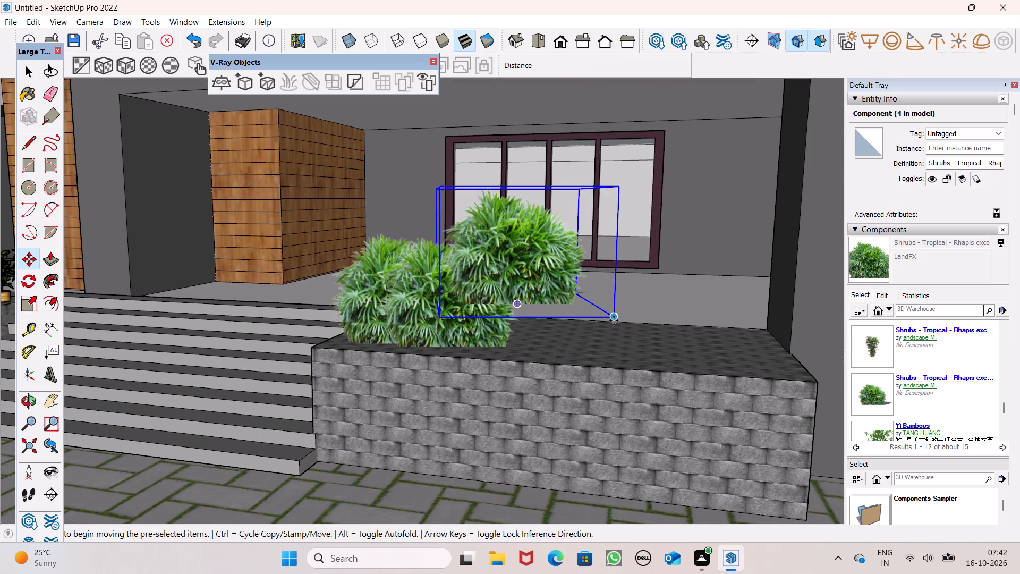
left_click_drag(615, 321, 614, 378)
left_click_drag(612, 380, 610, 365)
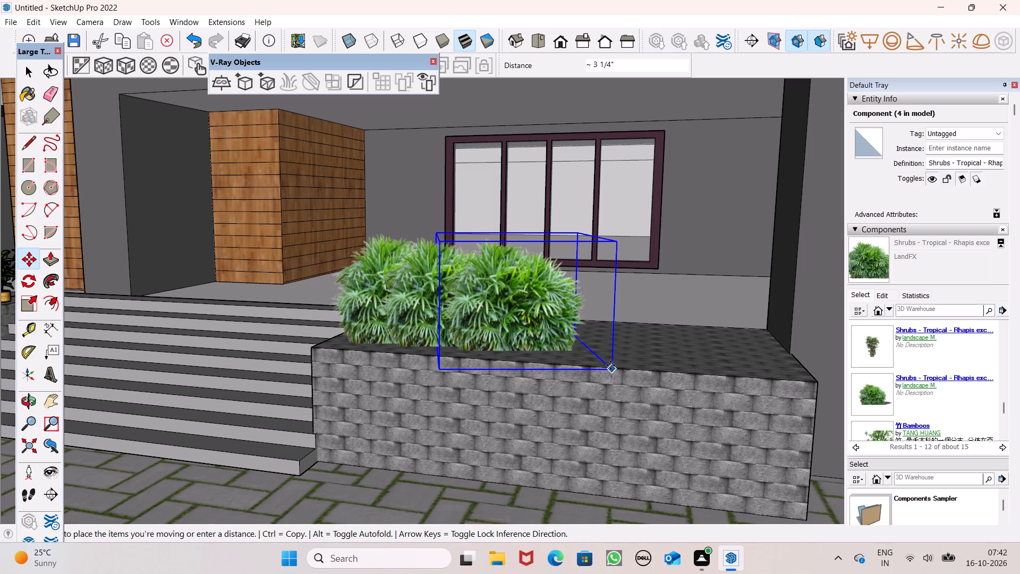
left_click_drag(610, 365, 610, 363)
Copy the last shrub in the front row and move the copy about 2' 4" back towards the porch side of the planter.
left_click_drag(610, 370, 635, 395)
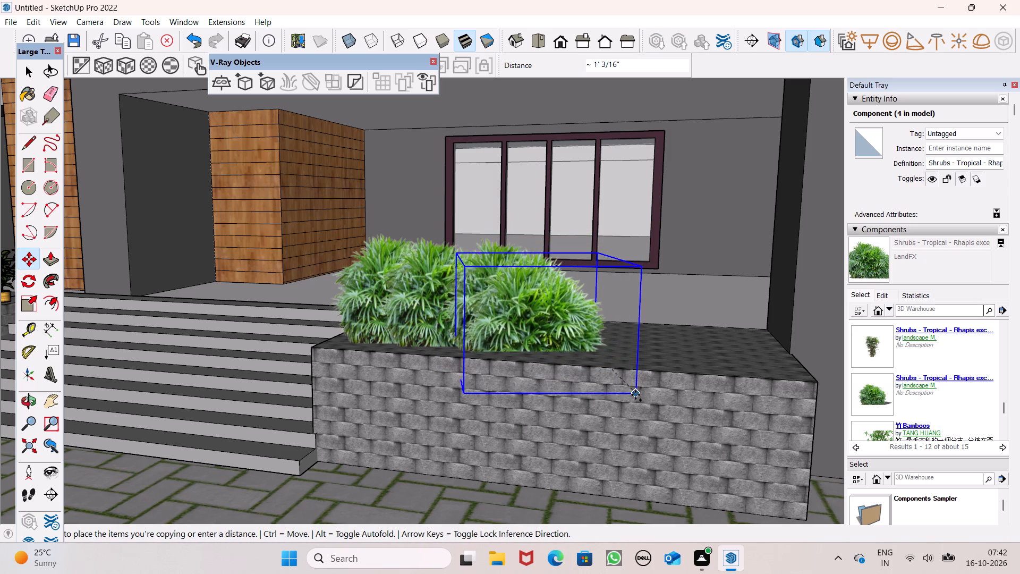
left_click_drag(635, 395, 641, 361)
middle_click_drag(652, 377, 528, 431)
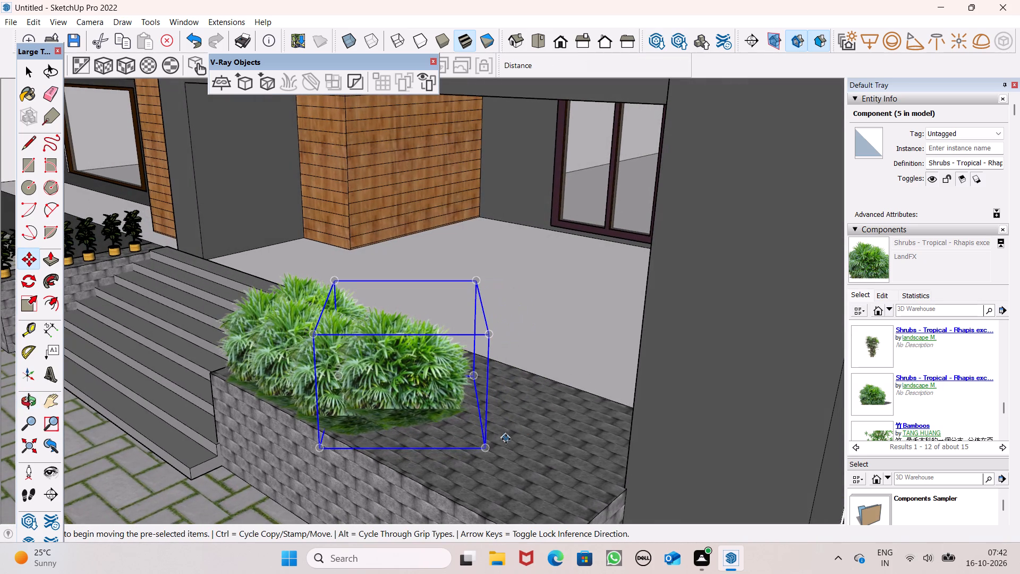
left_click_drag(493, 448, 493, 379)
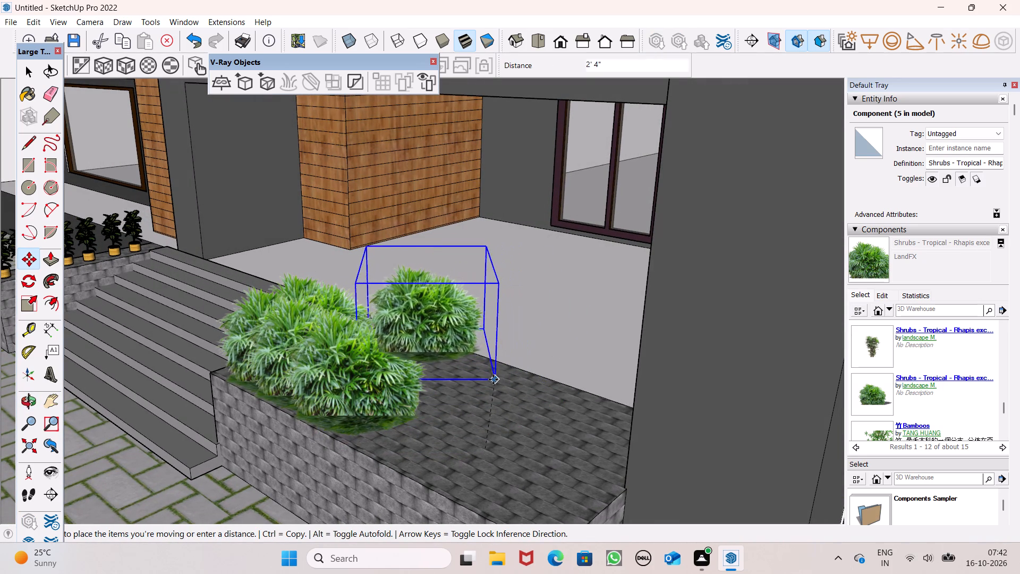
left_click_drag(493, 379, 492, 383)
middle_click_drag(505, 412, 527, 484)
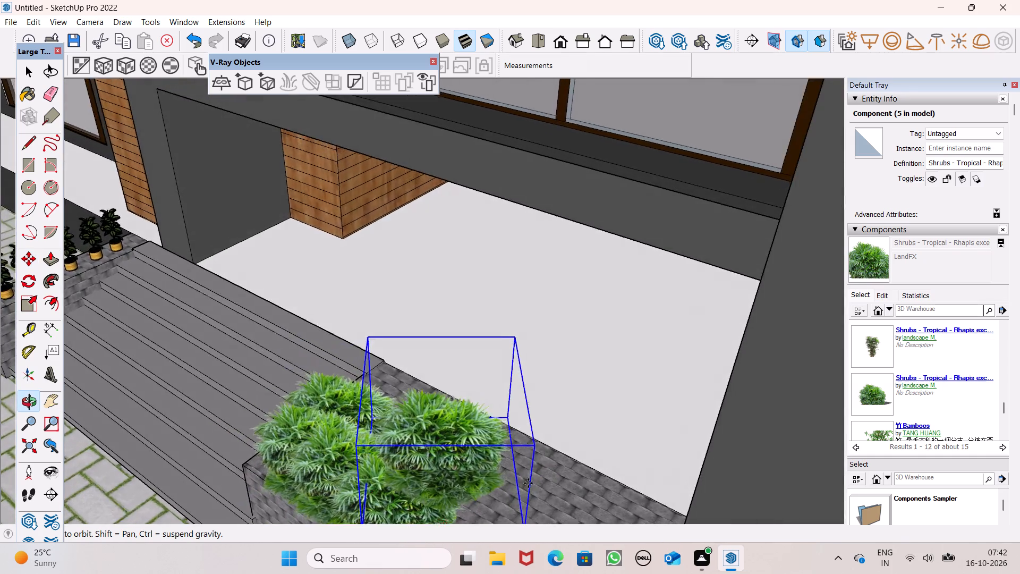
Move the newest shrub copy off the planter onto the paving in front of it, next to the stair.
middle_click_drag(530, 481, 557, 423)
scroll(571, 383, "up", 1)
scroll(613, 330, "down", 6)
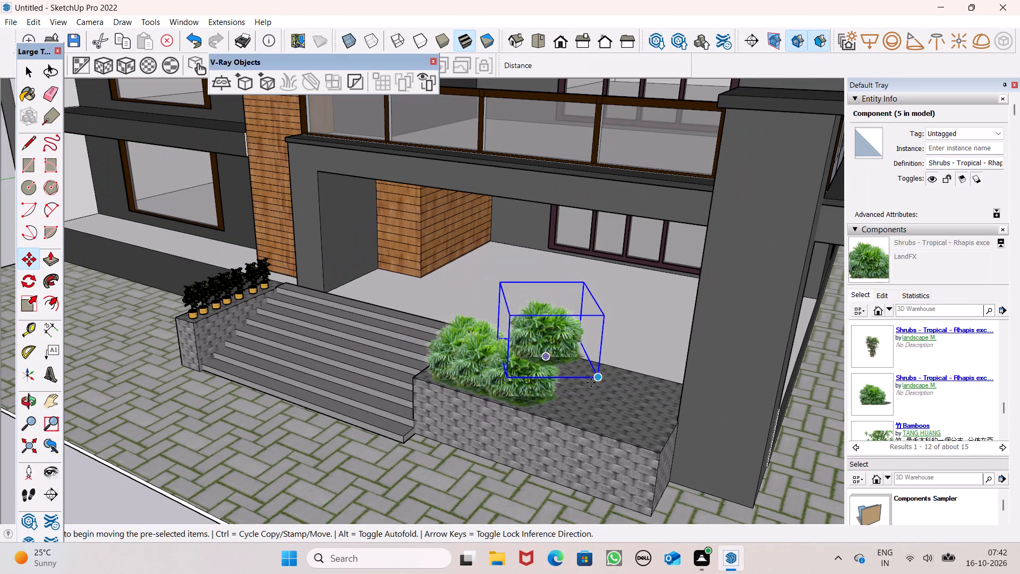
left_click_drag(599, 378, 467, 478)
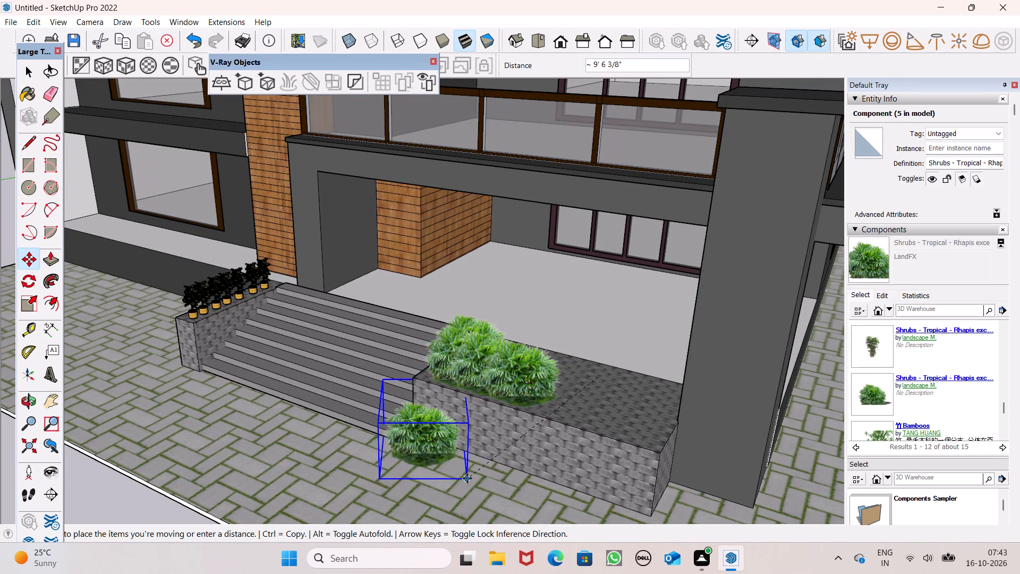
left_click_drag(467, 478, 472, 476)
Copy the paving-level shrub four times along the planter's front face, away from the stair, forming an overlapping row.
scroll(493, 400, "down", 2)
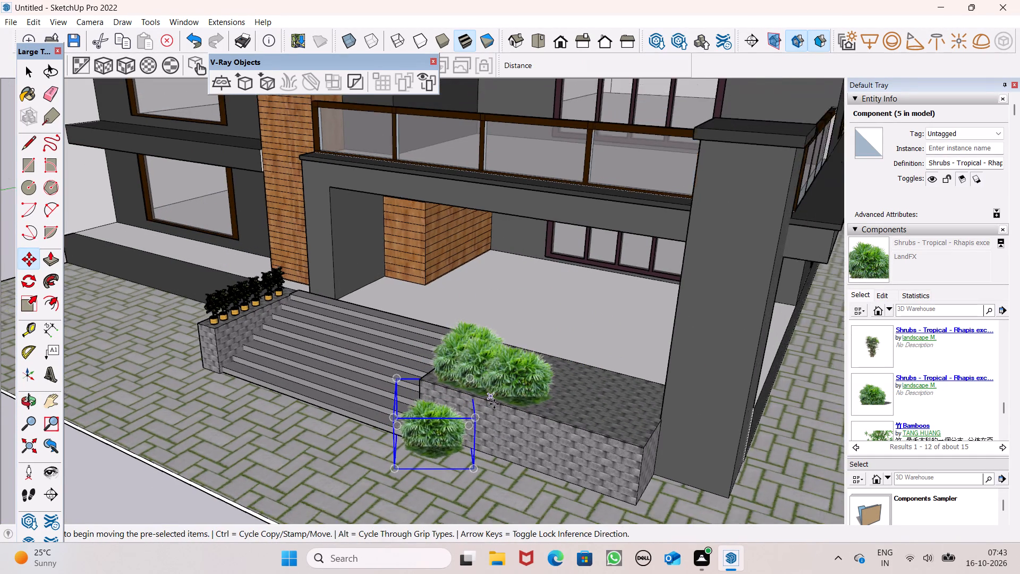
scroll(494, 404, "down", 1)
middle_click_drag(509, 430, 507, 338)
scroll(494, 392, "up", 6)
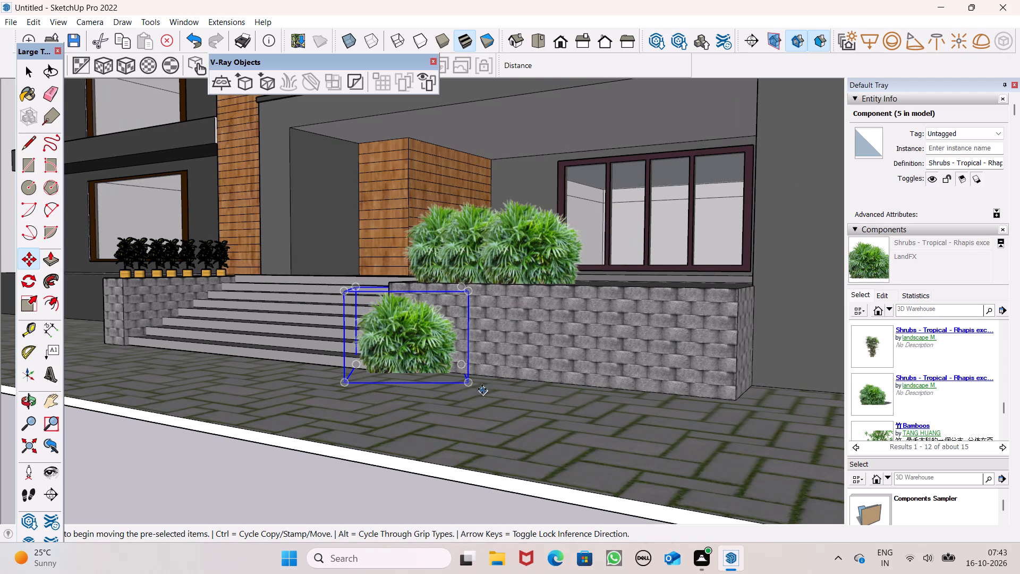
left_click_drag(473, 385, 523, 395)
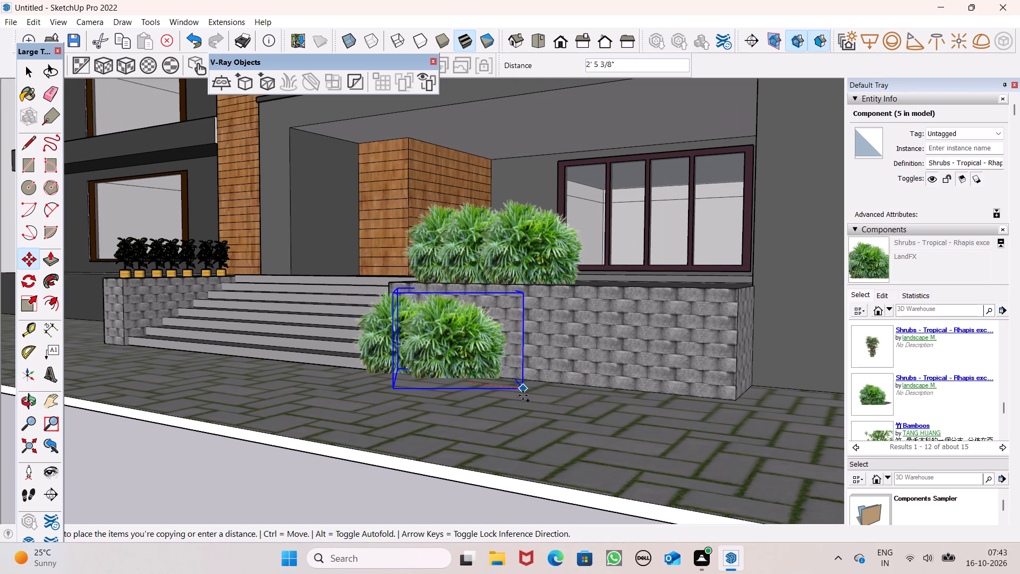
left_click_drag(523, 395, 526, 396)
left_click_drag(527, 396, 627, 398)
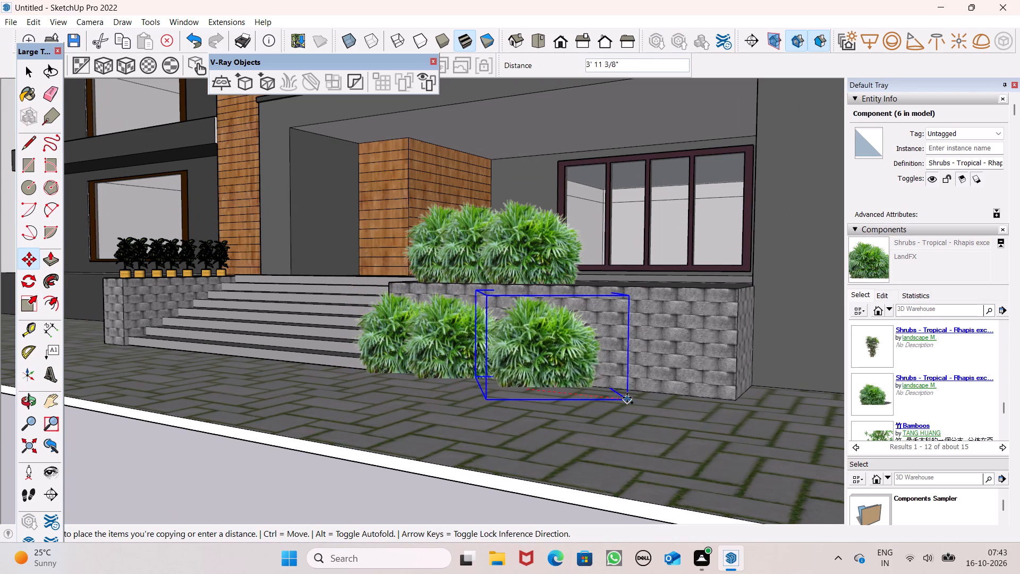
left_click_drag(627, 398, 609, 399)
left_click_drag(609, 399, 667, 408)
left_click_drag(658, 411, 740, 420)
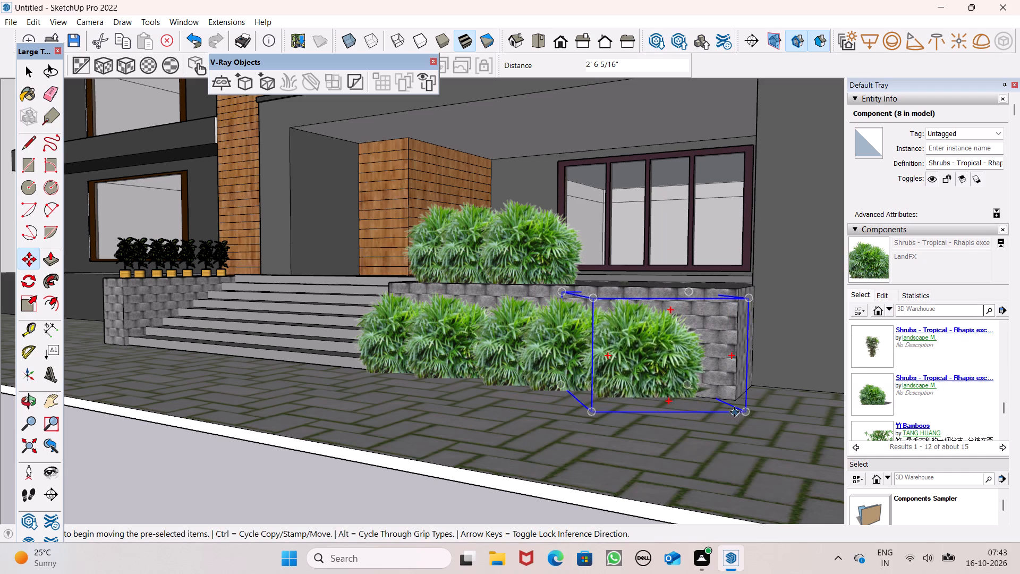
Copy the last shrub of the paving row up onto the planter, at the end of its front row.
left_click_drag(741, 411, 703, 299)
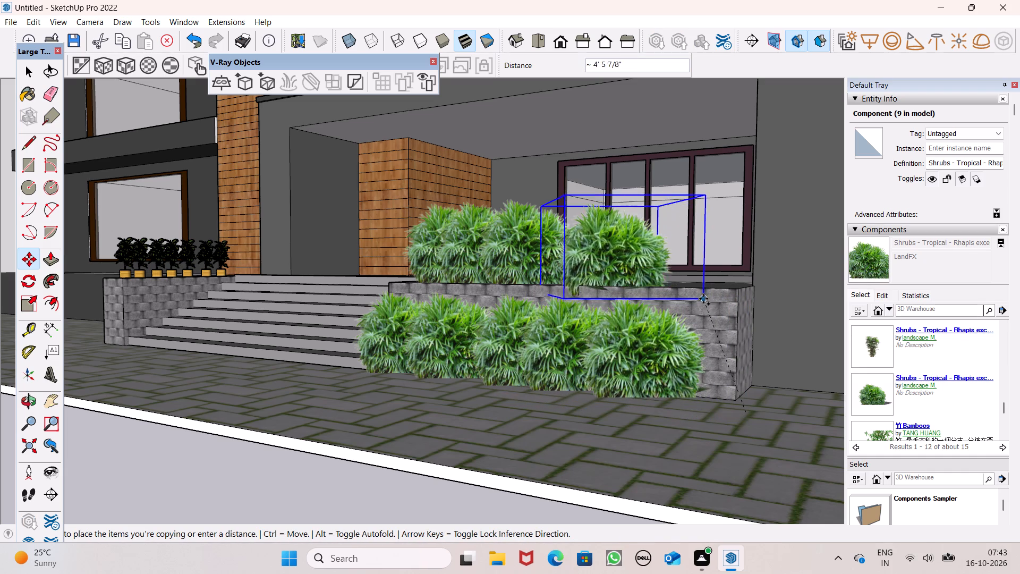
left_click_drag(703, 299, 636, 289)
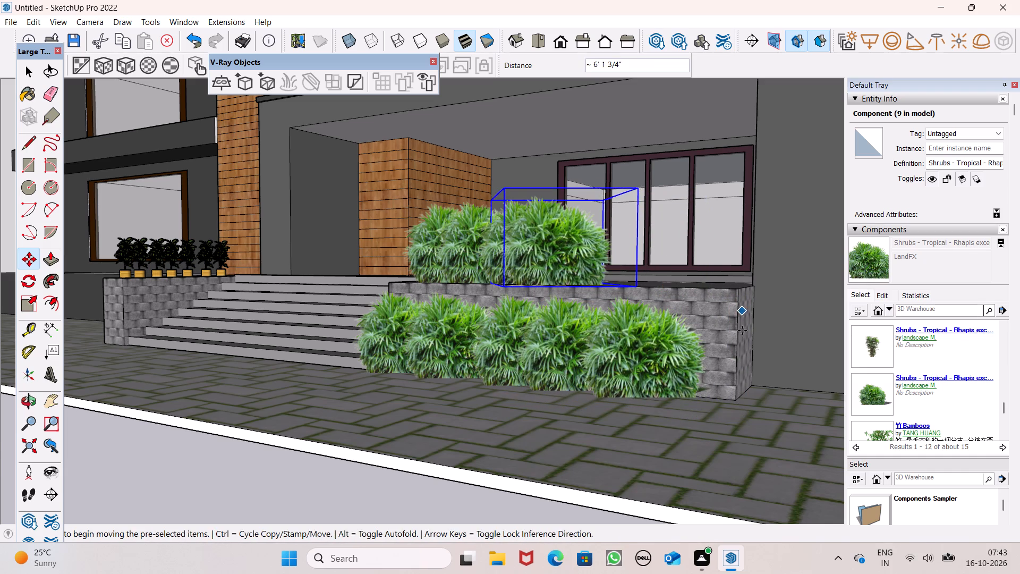
Shift the new planter shrub about 1' away from the stair and continue the front row with three overlapping copies toward the column.
middle_click_drag(742, 361, 749, 427)
scroll(718, 420, "up", 6)
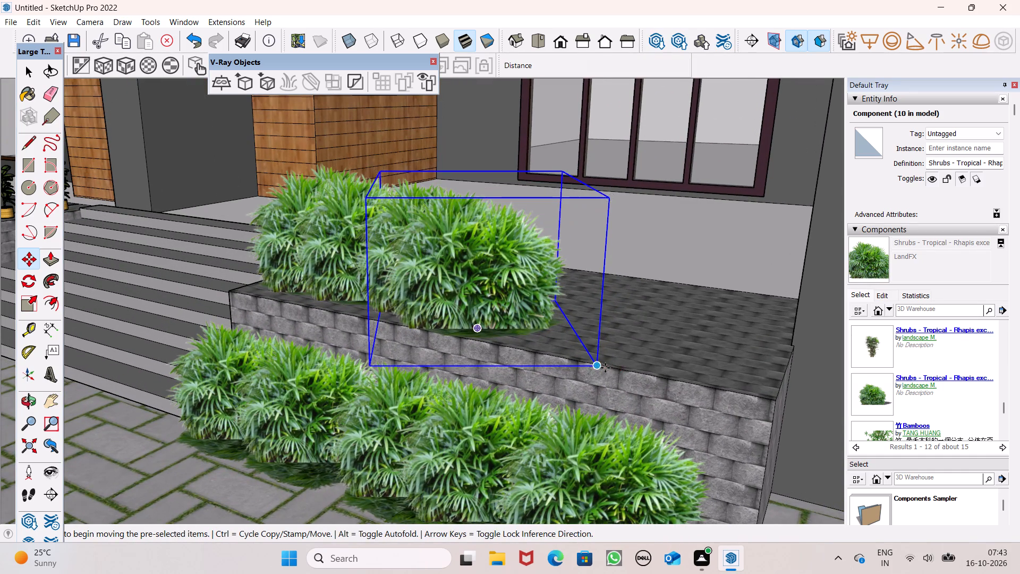
left_click_drag(593, 372, 644, 366)
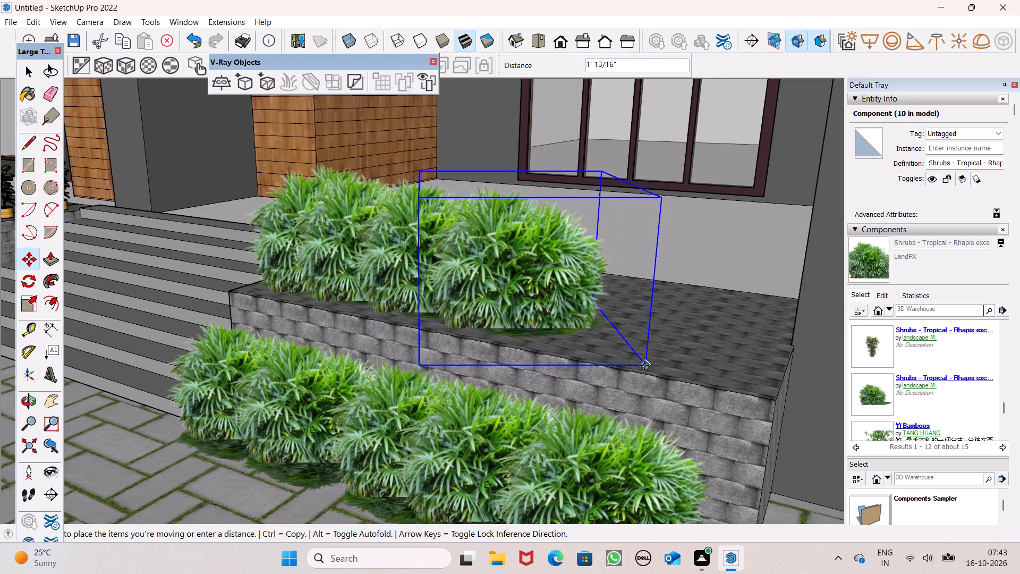
left_click_drag(644, 366, 643, 366)
left_click_drag(641, 365, 664, 384)
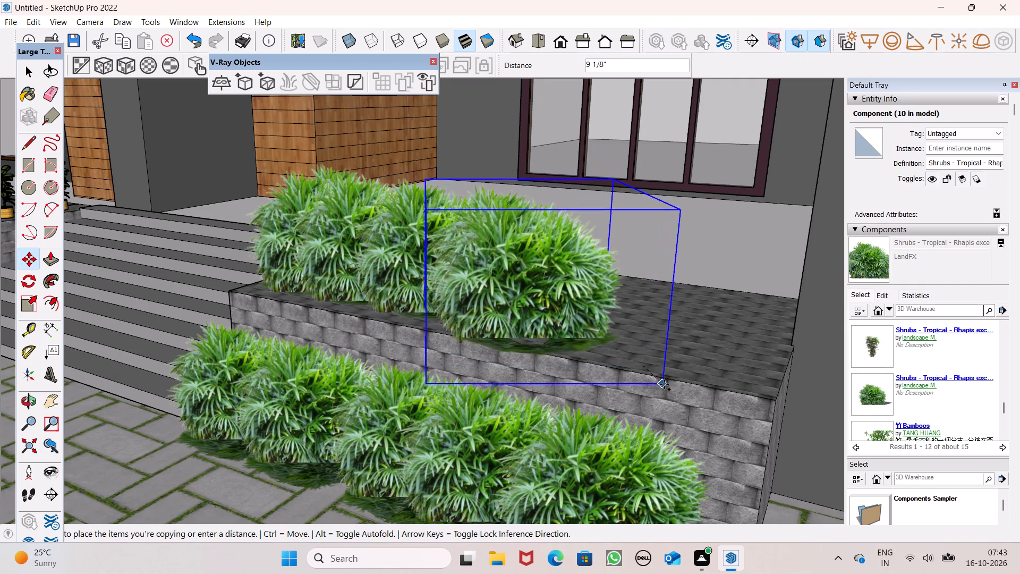
left_click_drag(664, 384, 707, 384)
left_click_drag(708, 384, 711, 386)
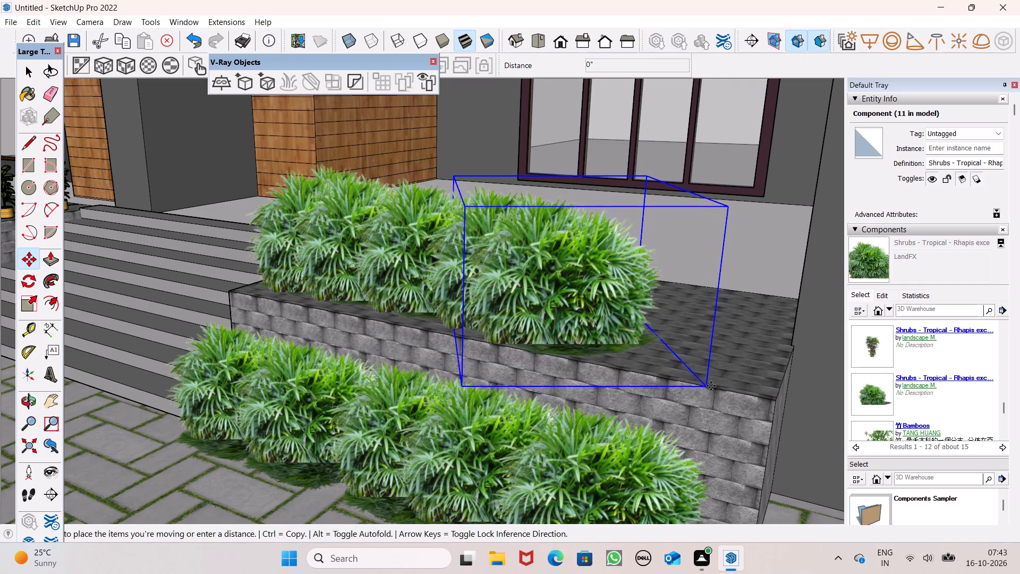
left_click_drag(711, 386, 778, 403)
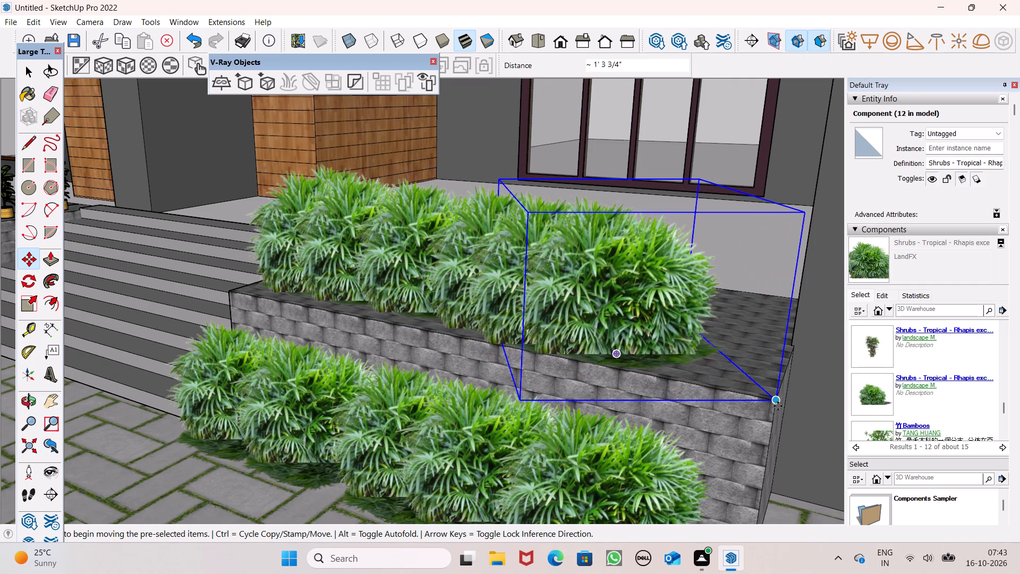
left_click_drag(778, 406, 843, 417)
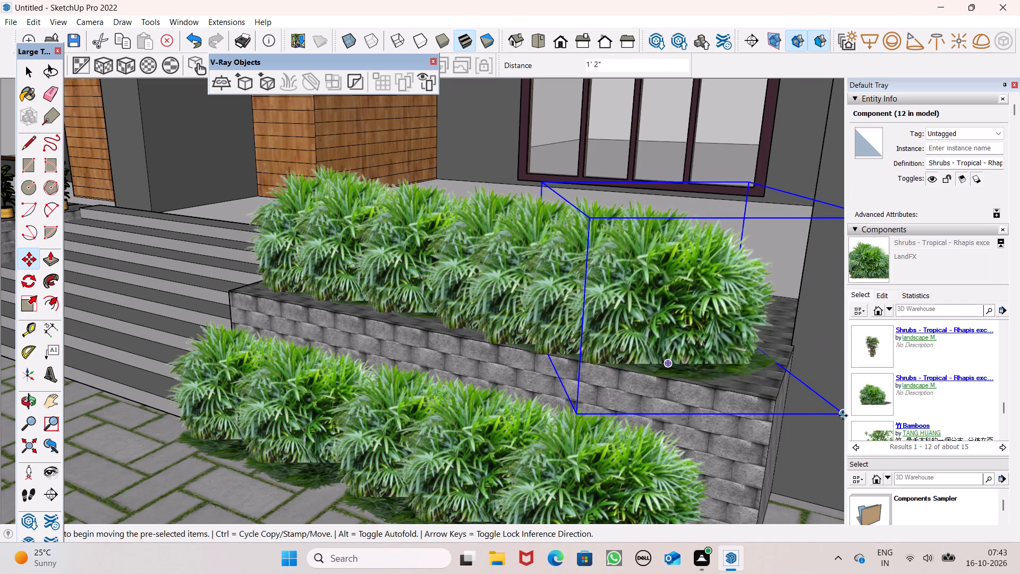
Copy the last front-row shrub to the planter's rear corner beside the column.
left_click_drag(843, 417, 700, 404)
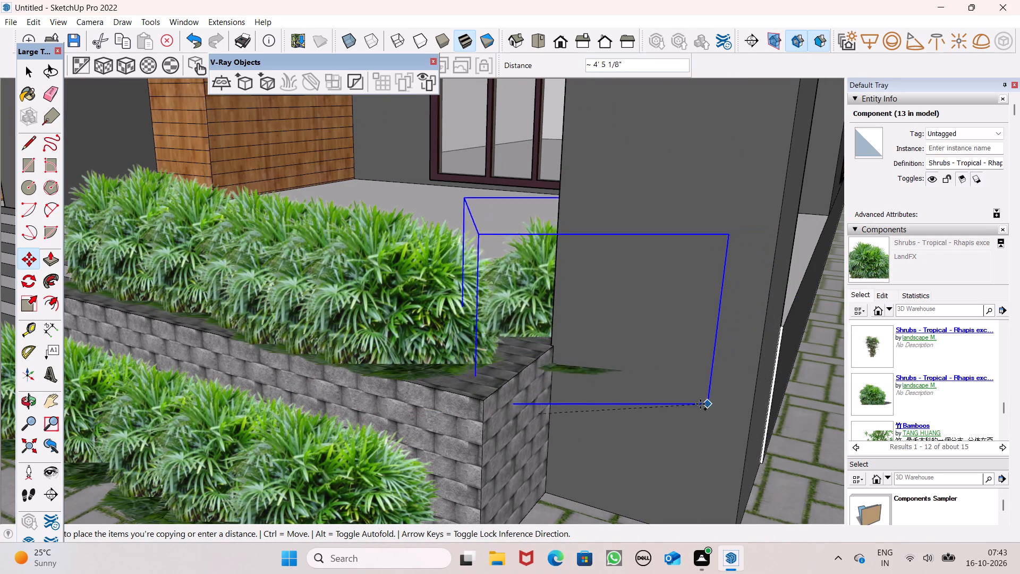
left_click_drag(700, 404, 567, 282)
Copy the rear-corner shrub three times along the planter's porch-side edge toward the stair, forming a back row.
scroll(451, 333, "down", 5)
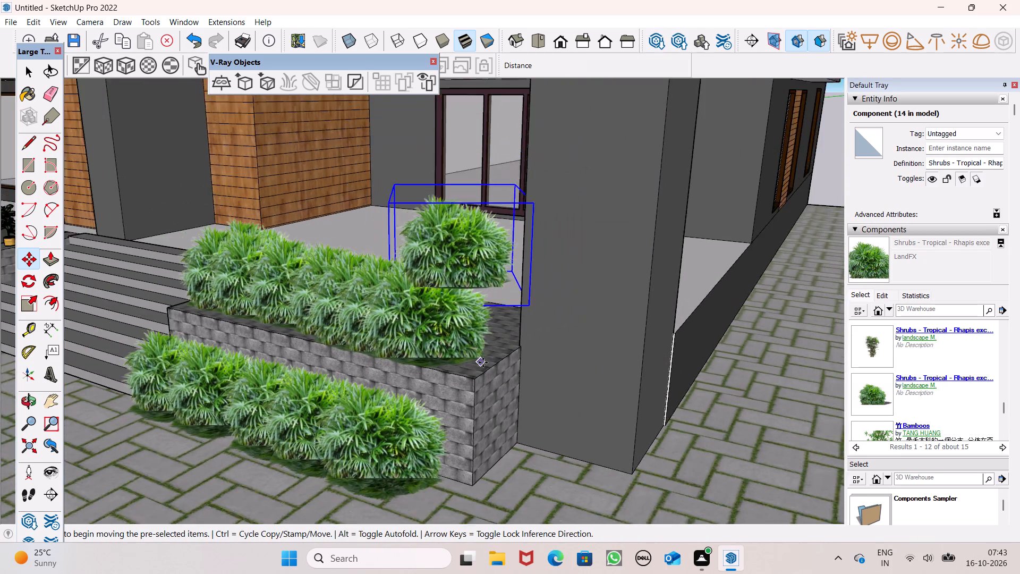
scroll(483, 362, "down", 1)
middle_click_drag(473, 381, 712, 398)
scroll(564, 377, "down", 2)
middle_click_drag(521, 374, 641, 459)
scroll(590, 413, "up", 3)
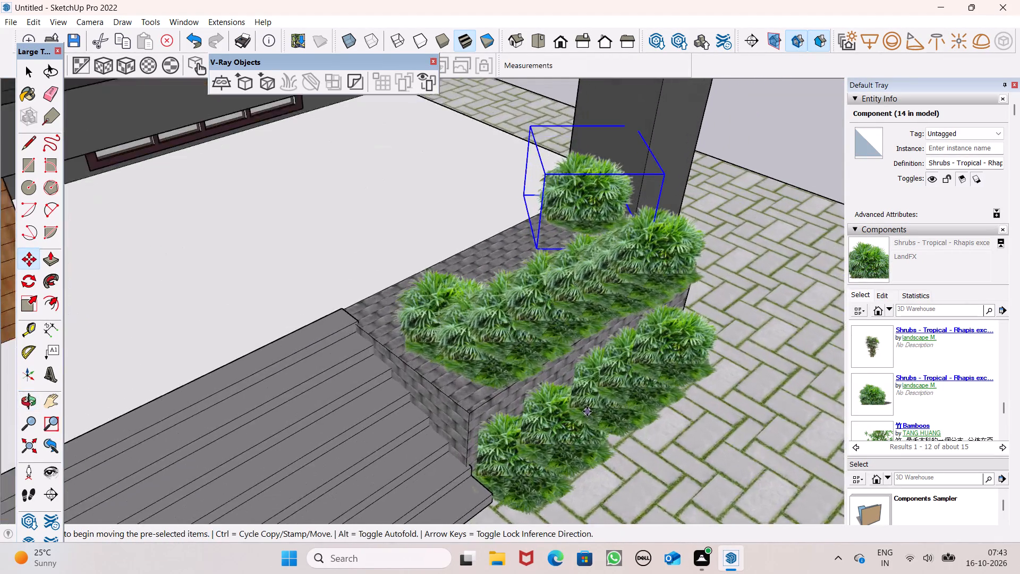
scroll(587, 411, "up", 1)
scroll(498, 372, "up", 9)
scroll(504, 362, "down", 4)
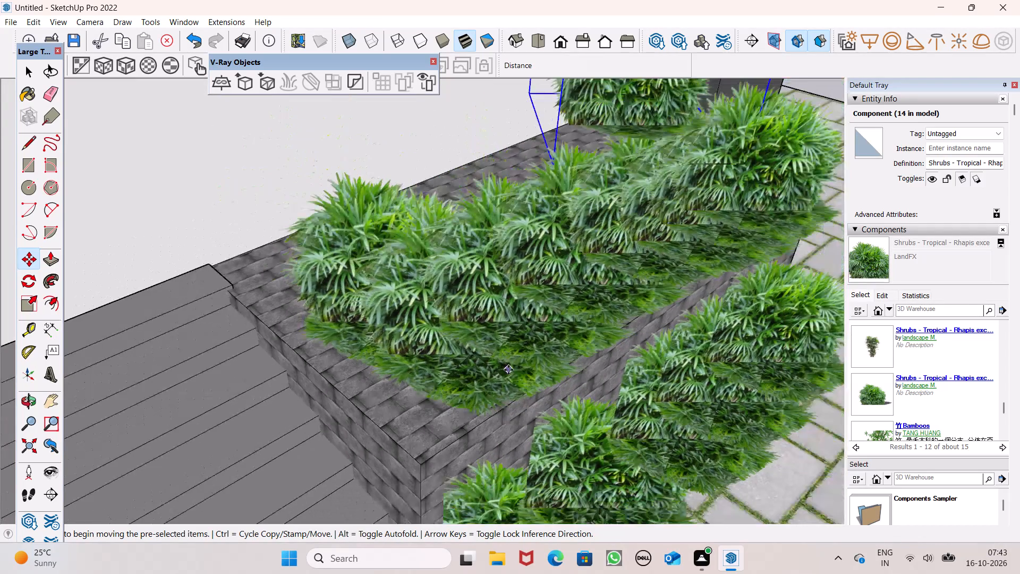
middle_click_drag(506, 374, 431, 368)
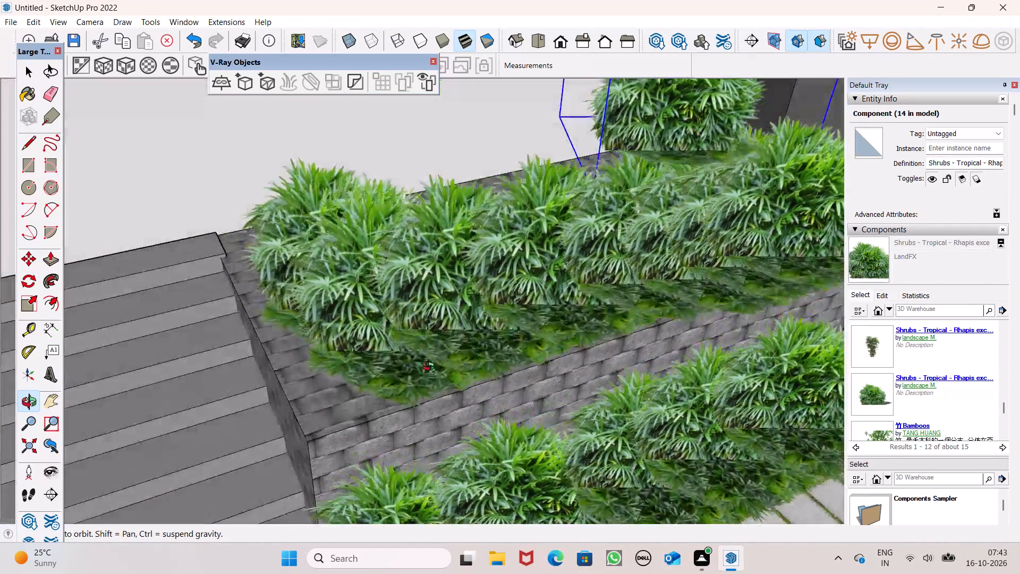
middle_click_drag(431, 368, 484, 329)
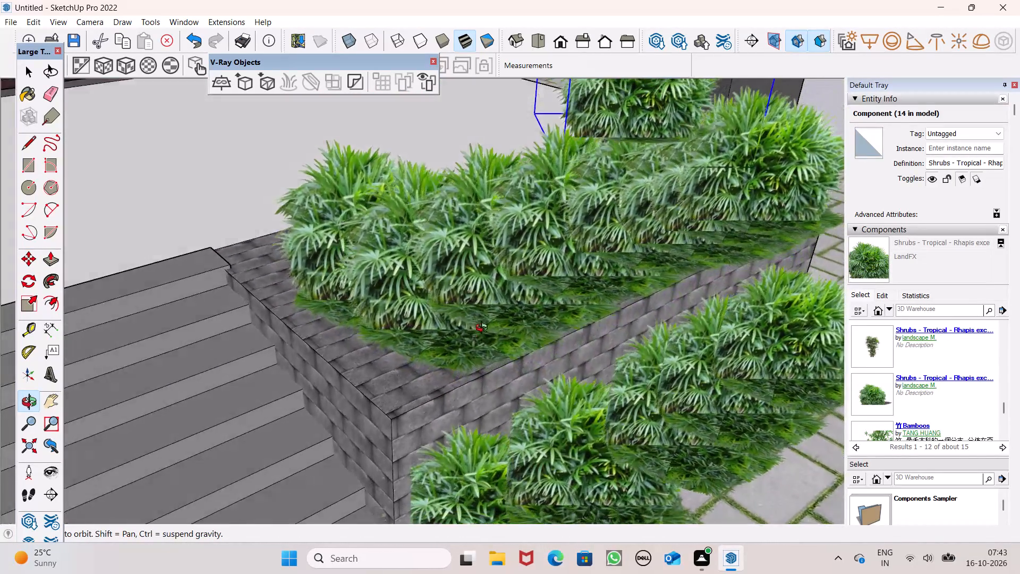
middle_click_drag(484, 329, 725, 435)
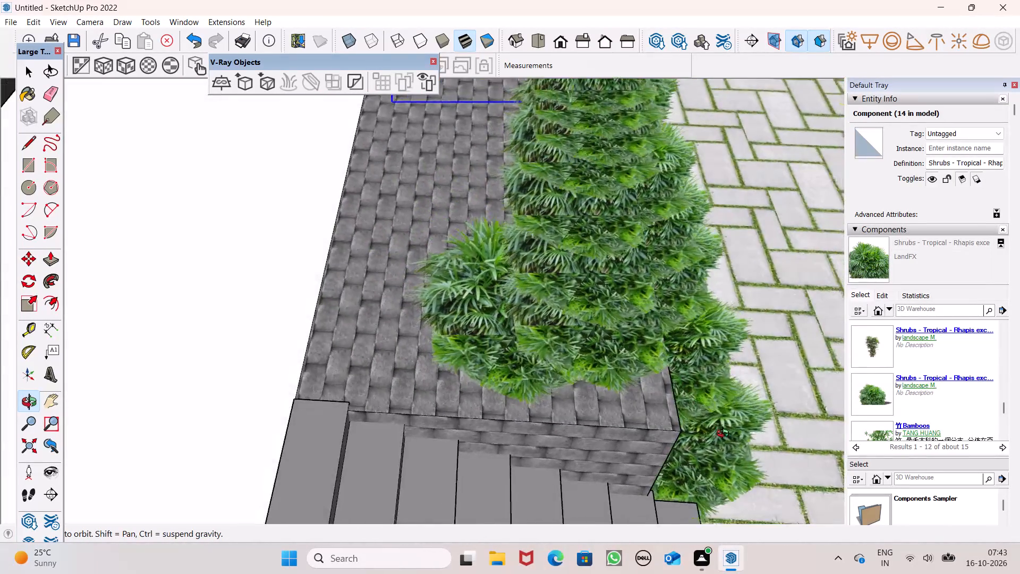
middle_click_drag(725, 435, 779, 430)
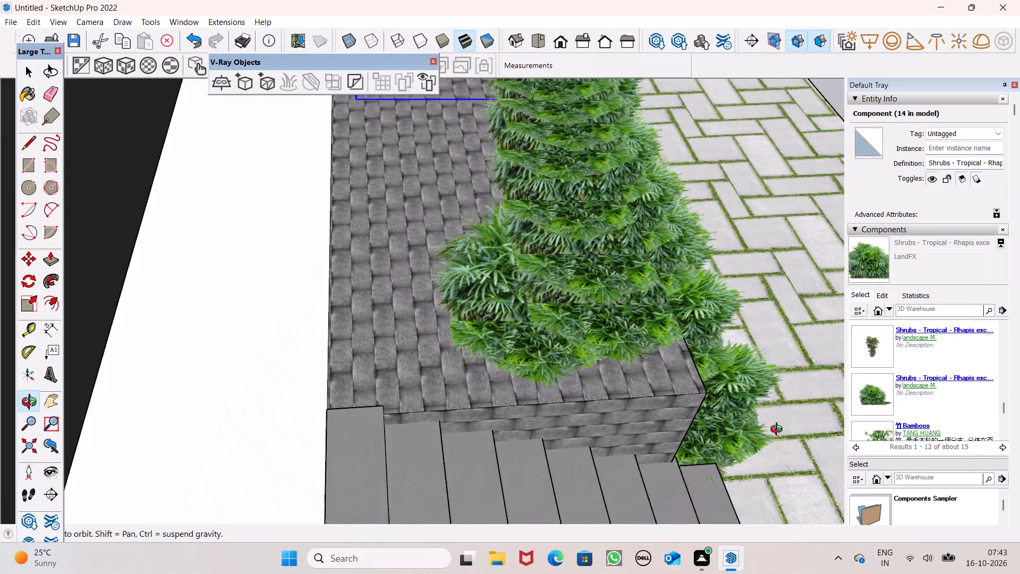
middle_click_drag(779, 430, 700, 402)
scroll(675, 428, "down", 5)
scroll(648, 270, "up", 3)
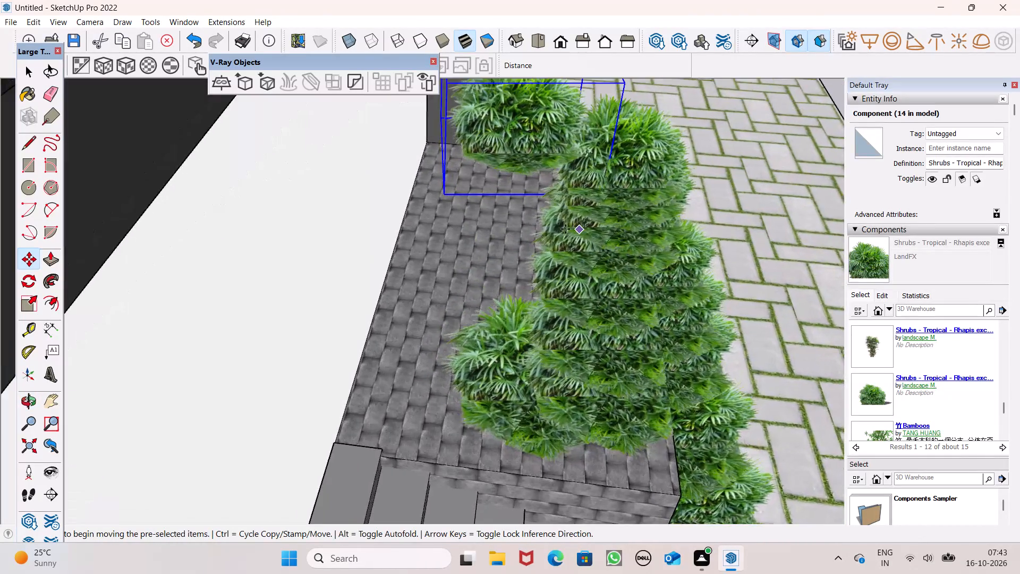
scroll(565, 229, "up", 3)
left_click_drag(416, 187, 412, 210)
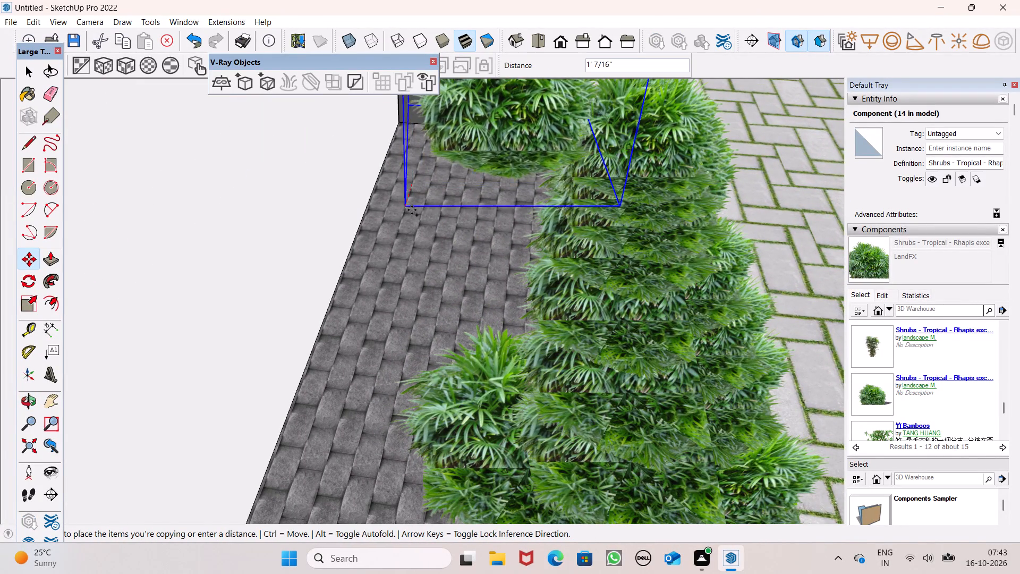
left_click_drag(412, 210, 377, 280)
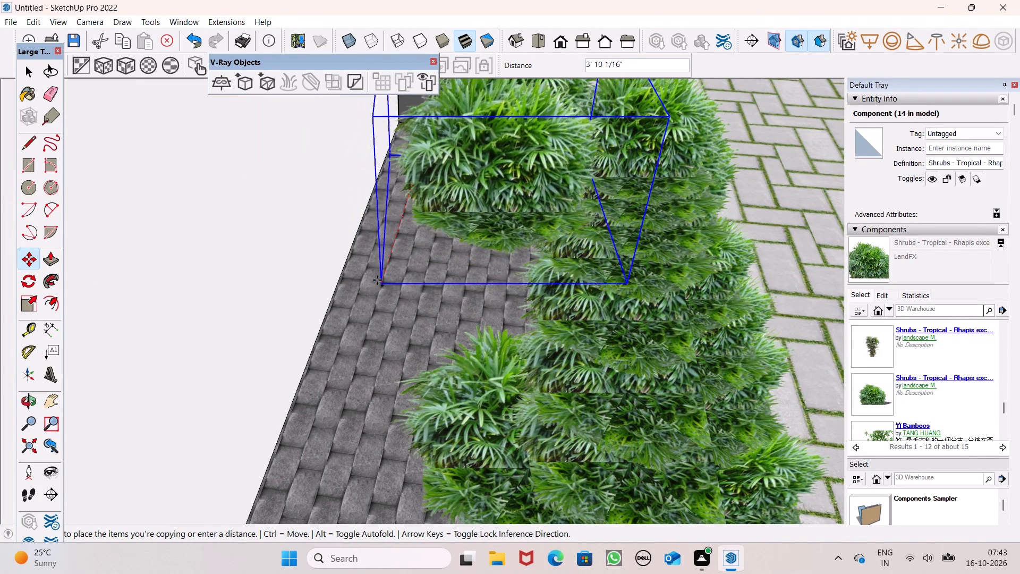
left_click_drag(377, 280, 385, 277)
left_click_drag(380, 279, 346, 355)
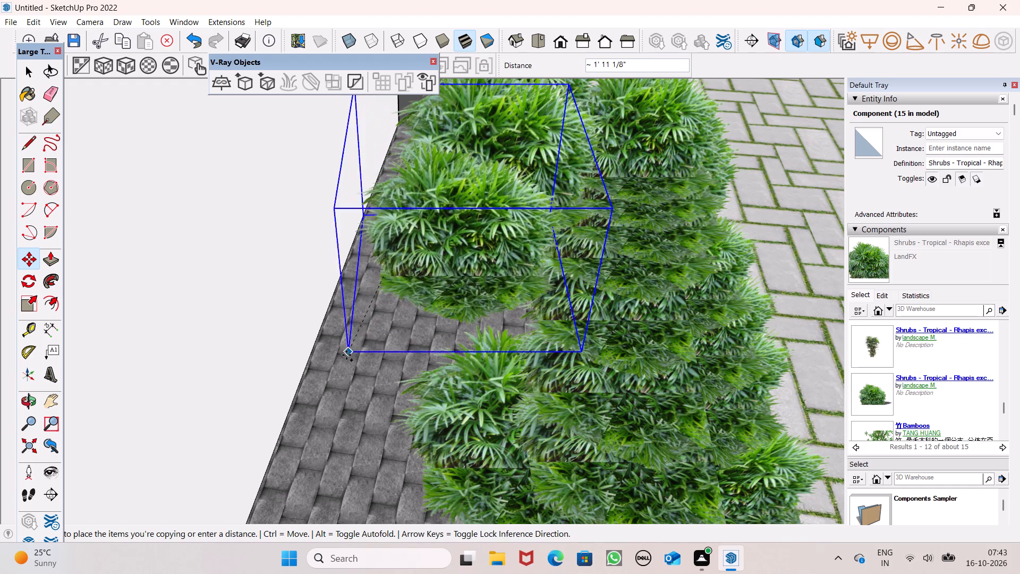
left_click_drag(346, 355, 356, 352)
left_click_drag(355, 351, 318, 401, "ctrl")
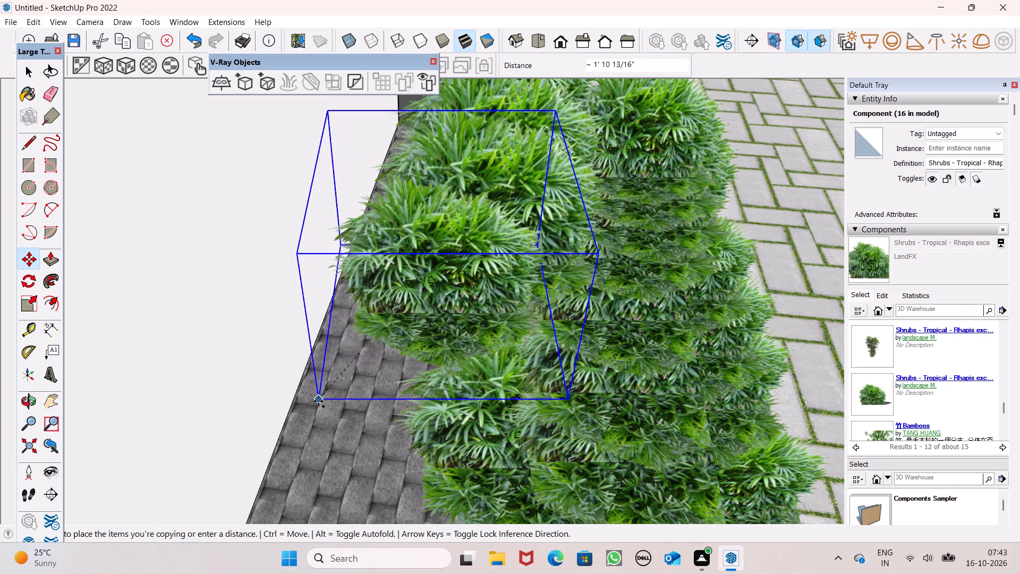
left_click_drag(318, 401, 313, 406, "ctrl")
Extend the planter's back row with two more shrub copies up to the stair end.
scroll(466, 310, "down", 5)
middle_click_drag(529, 393, 535, 325)
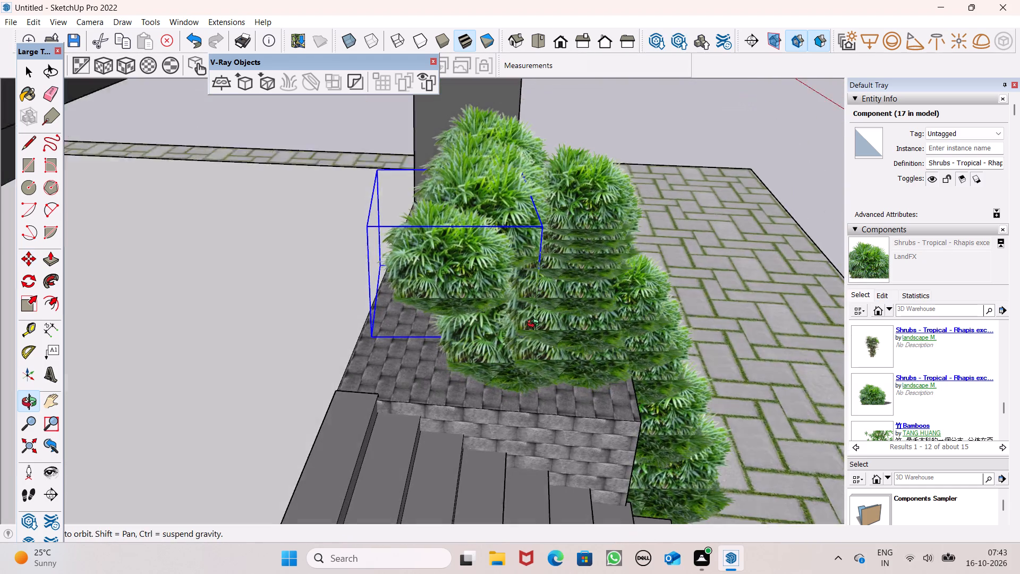
middle_click_drag(535, 325, 536, 309)
scroll(452, 302, "up", 2)
left_click_drag(352, 333, 352, 348)
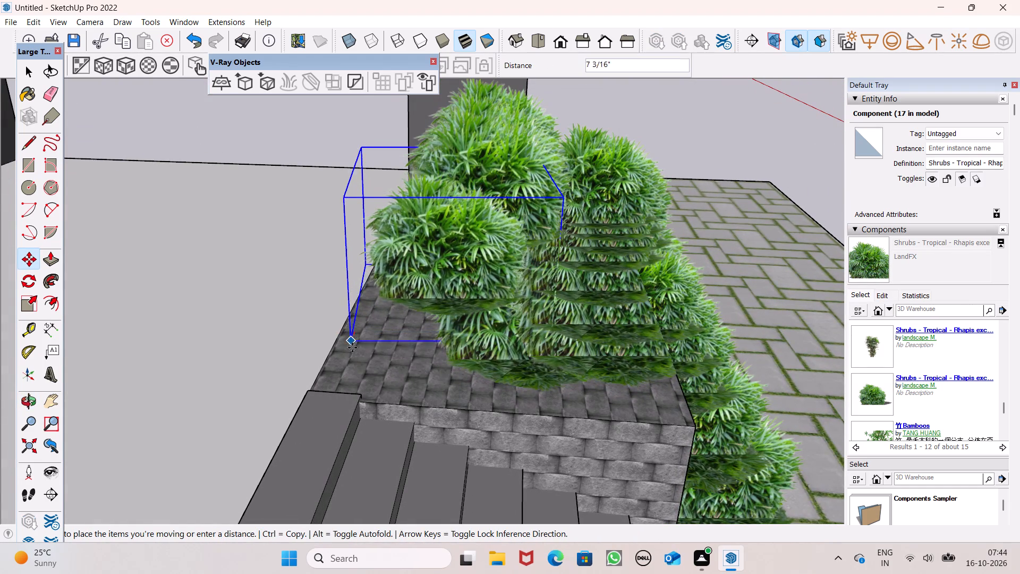
left_click_drag(352, 348, 337, 383)
left_click_drag(327, 381, 326, 386)
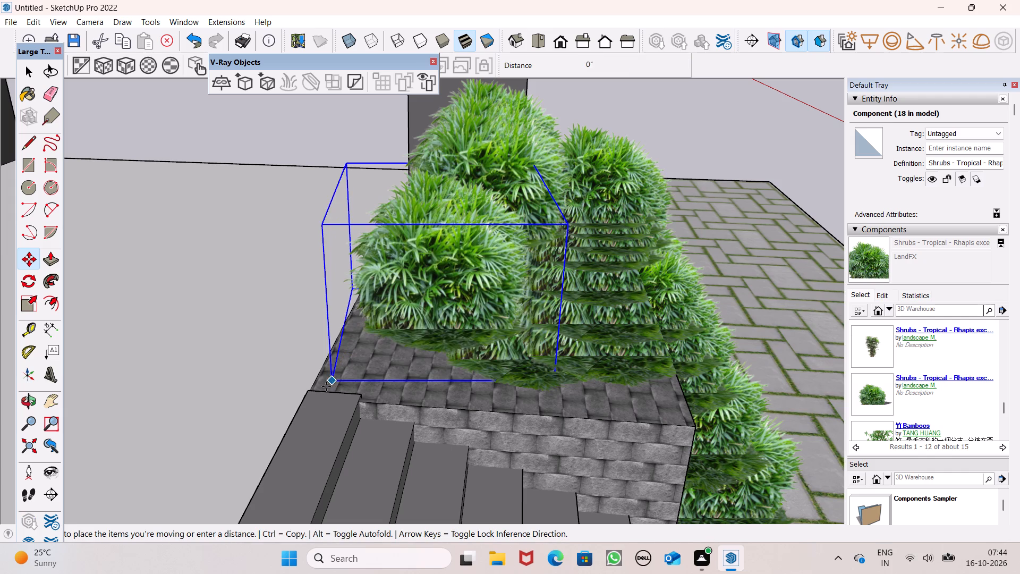
left_click_drag(326, 386, 313, 434)
Copy the stair-end back-row shrub about 3' 7" across to the planter's front corner, and clear the selection.
left_click_drag(312, 430, 475, 462)
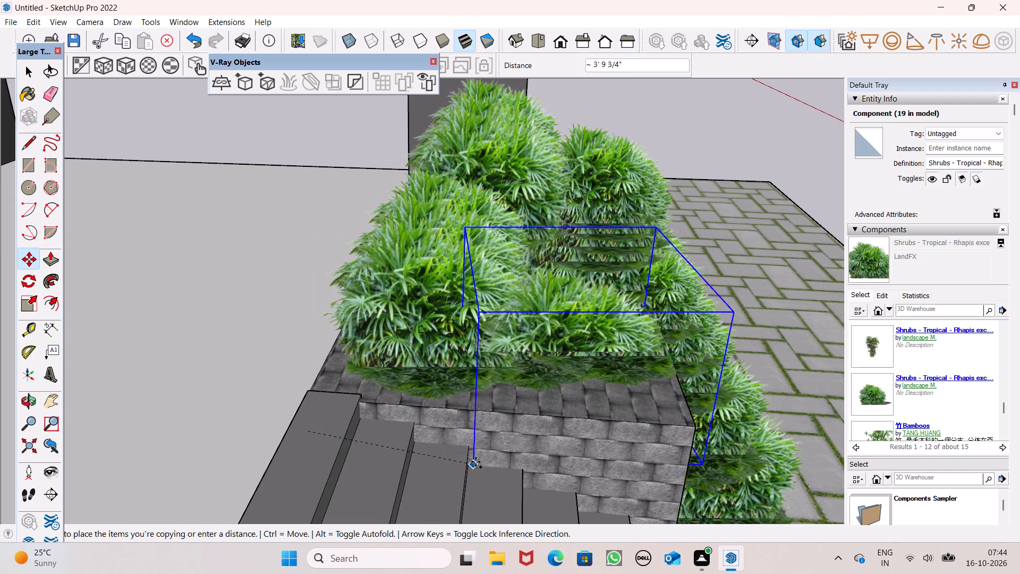
left_click_drag(475, 462, 487, 449)
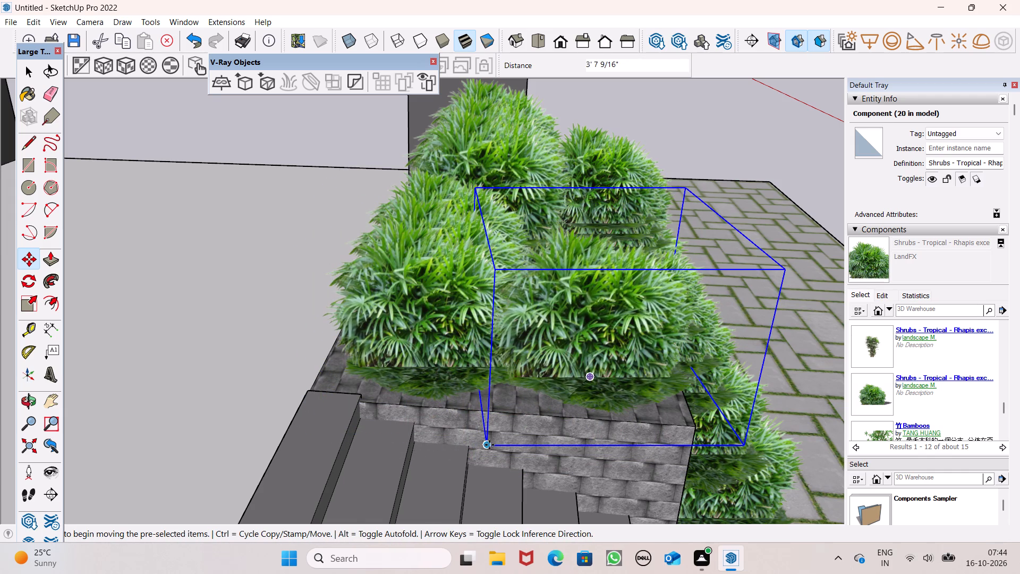
left_click(489, 445)
key("space")
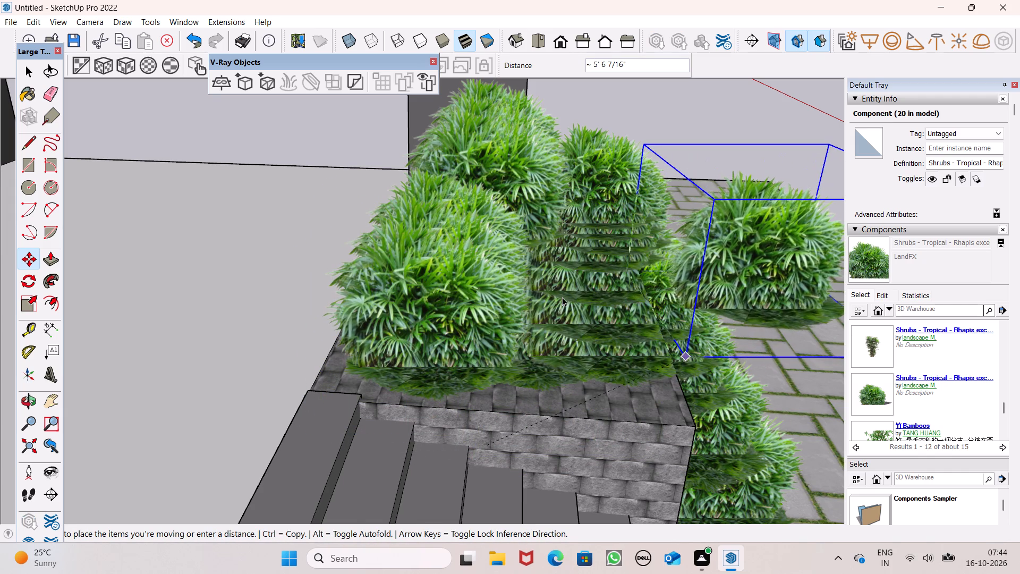
scroll(558, 297, "down", 6)
scroll(494, 278, "down", 11)
left_click(667, 200)
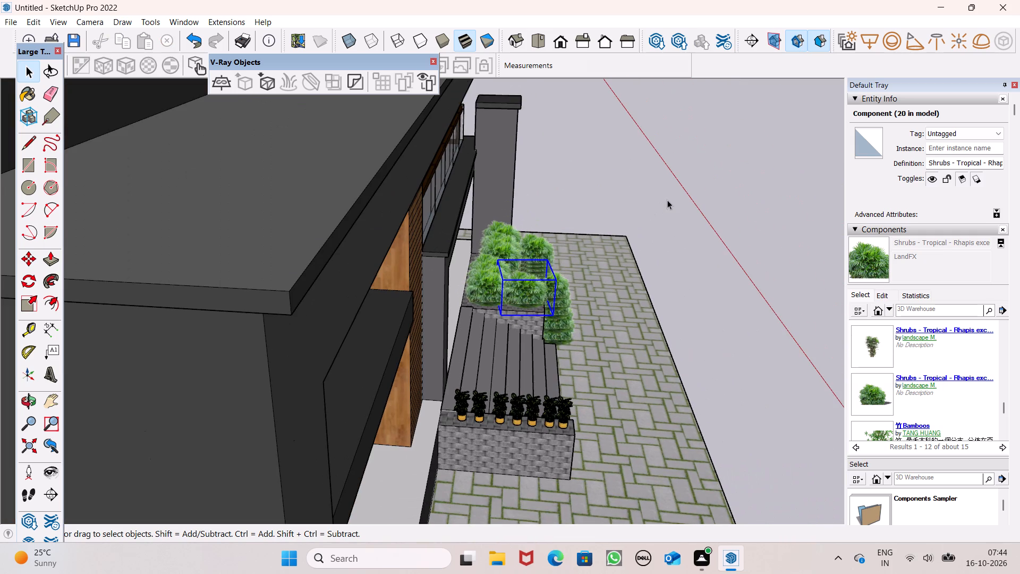
Examine the planter's shrub rows and the house's front elevation from the front, near and far.
scroll(610, 238, "down", 3)
middle_click_drag(615, 284, 218, 263)
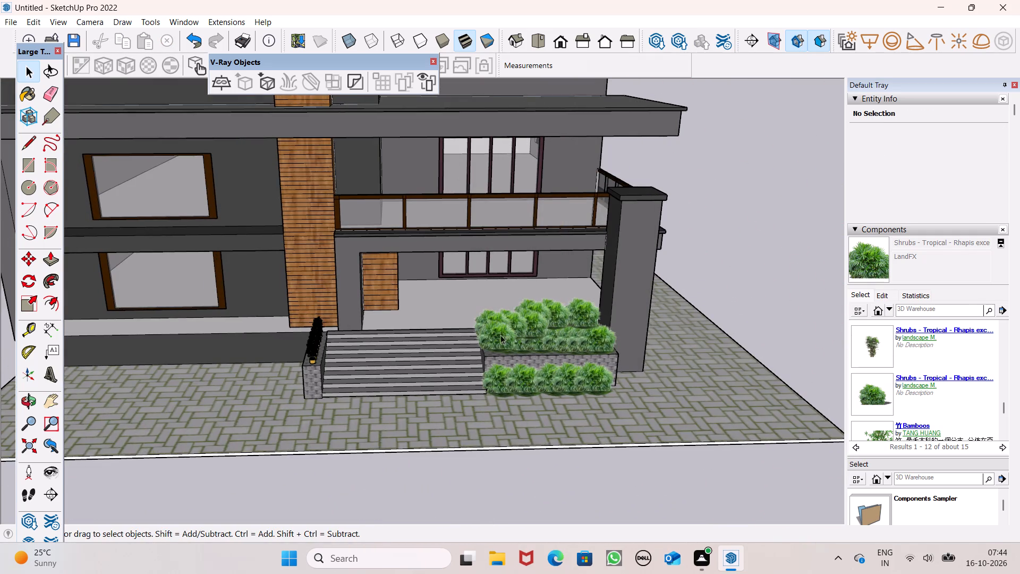
scroll(534, 342, "down", 3)
scroll(584, 357, "up", 7)
scroll(539, 332, "up", 6)
scroll(557, 288, "down", 7)
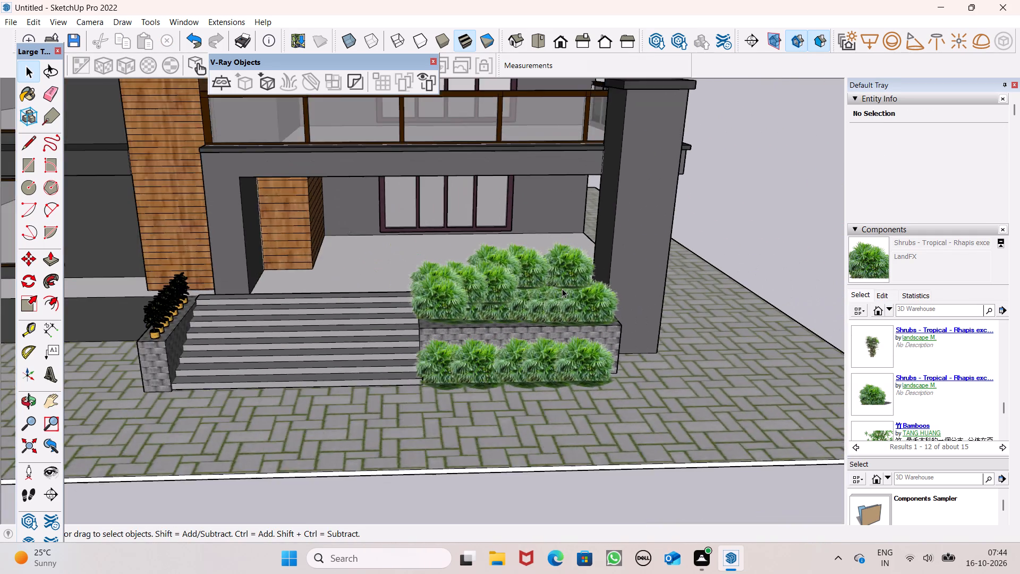
scroll(562, 289, "down", 10)
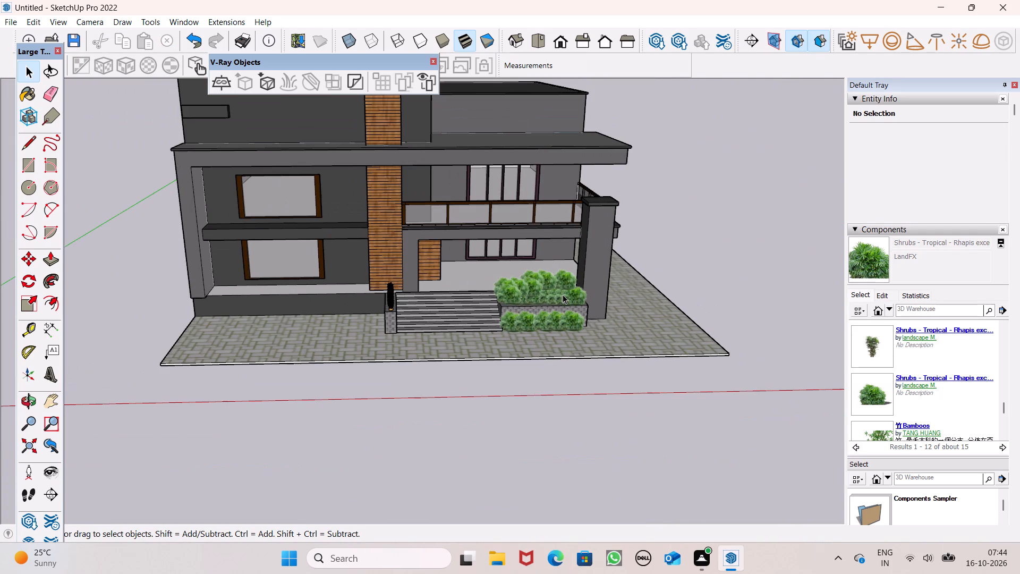
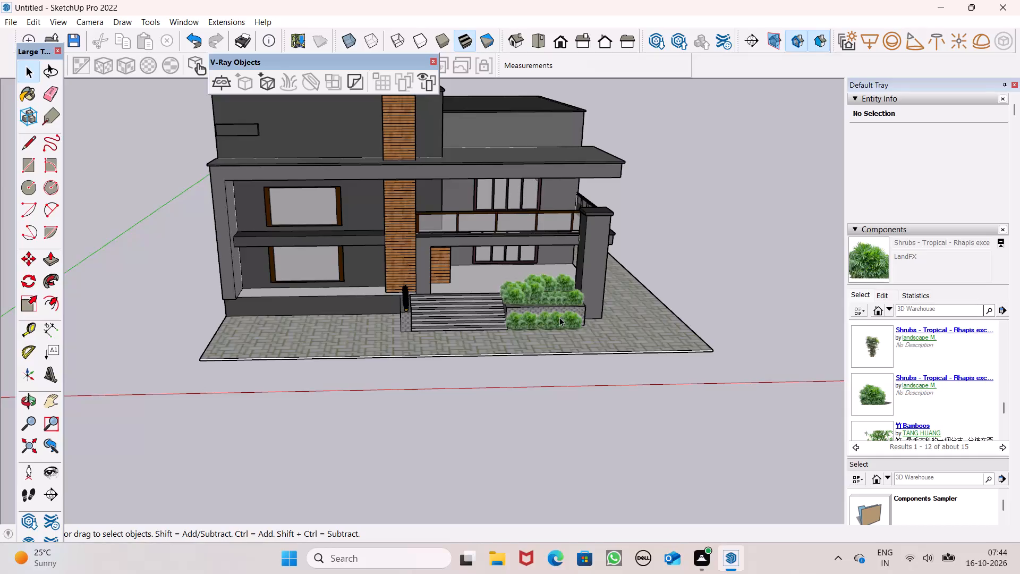
Place a Shrubs - Tropical - Rhapis component on the paving near the front corner on the pillar side of the house.
middle_click_drag(685, 288, 677, 296)
scroll(651, 314, "up", 4)
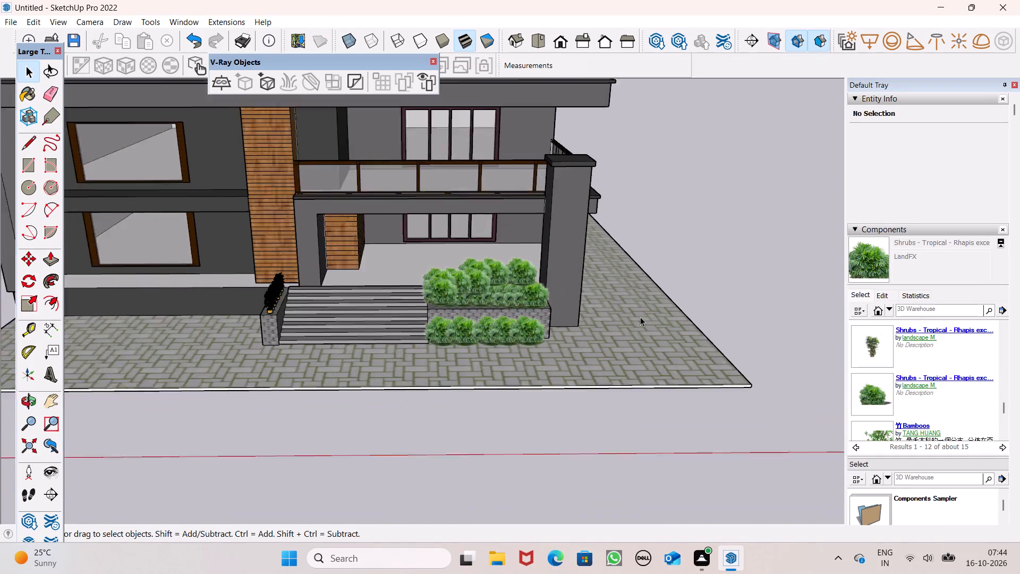
scroll(640, 317, "up", 3)
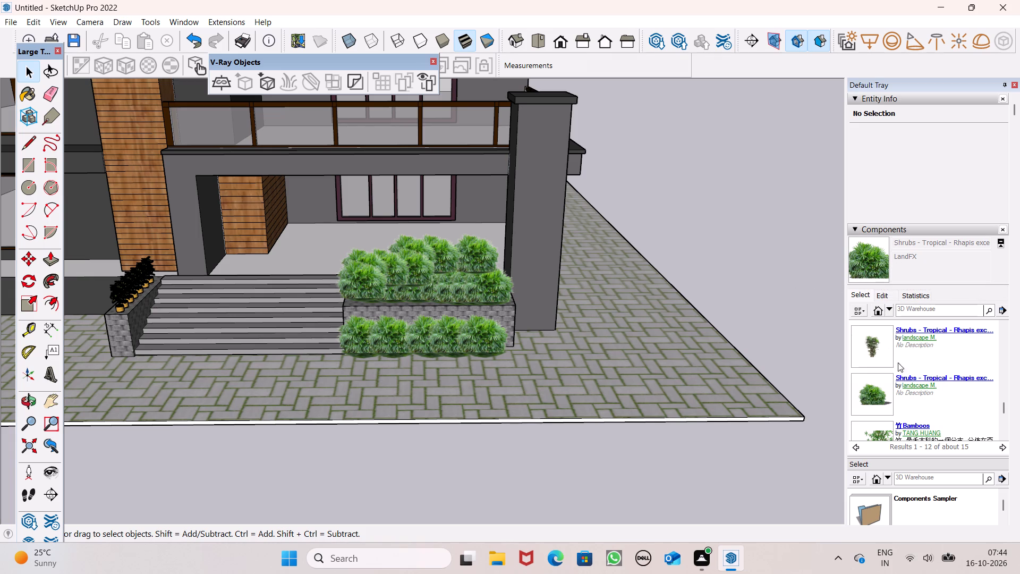
left_click(879, 278)
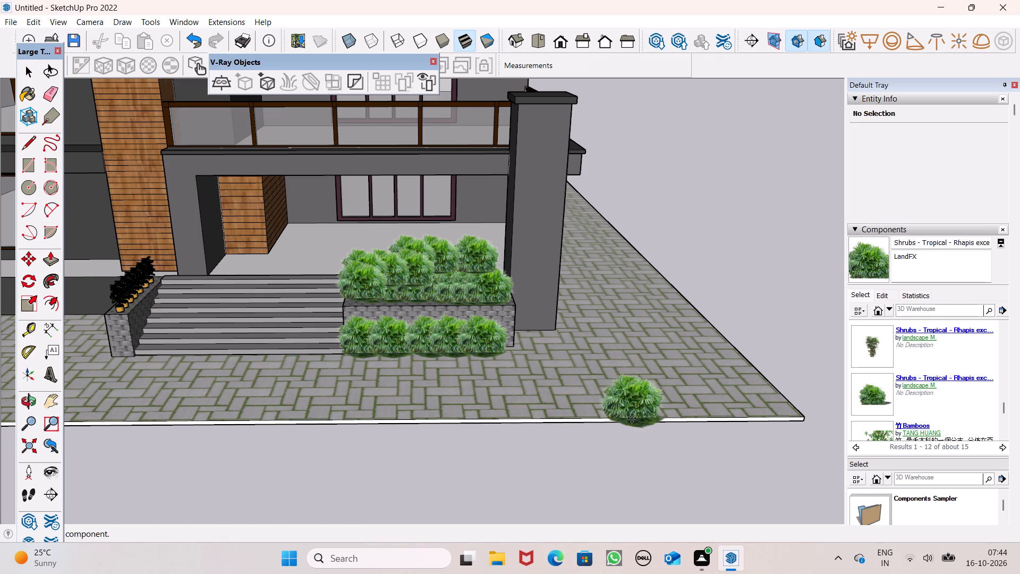
left_click(660, 408)
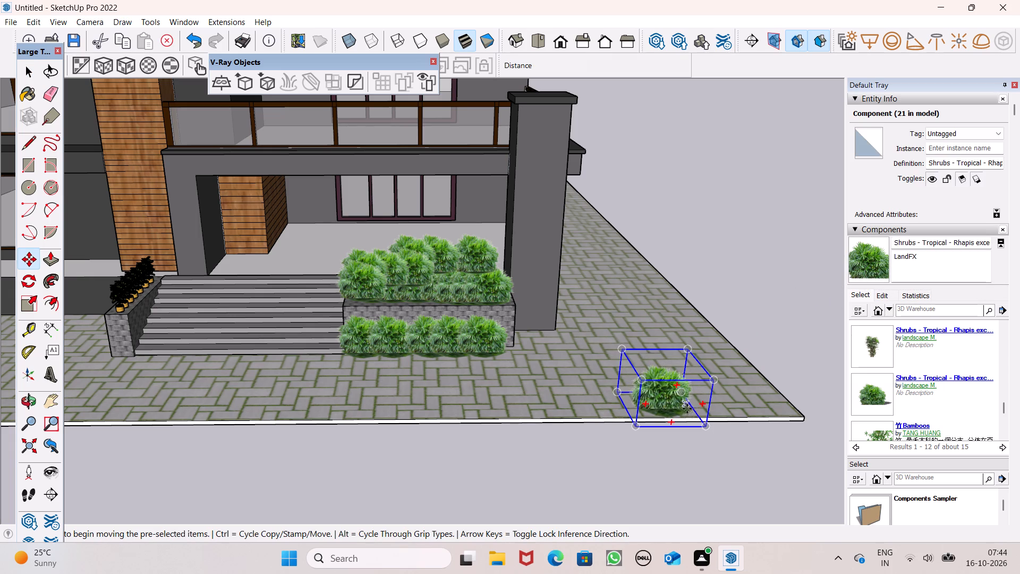
Copy the corner shrub four times, spacing the copies along the pillar-side edge of the paving toward the back of the house.
scroll(746, 423, "down", 1)
key("m")
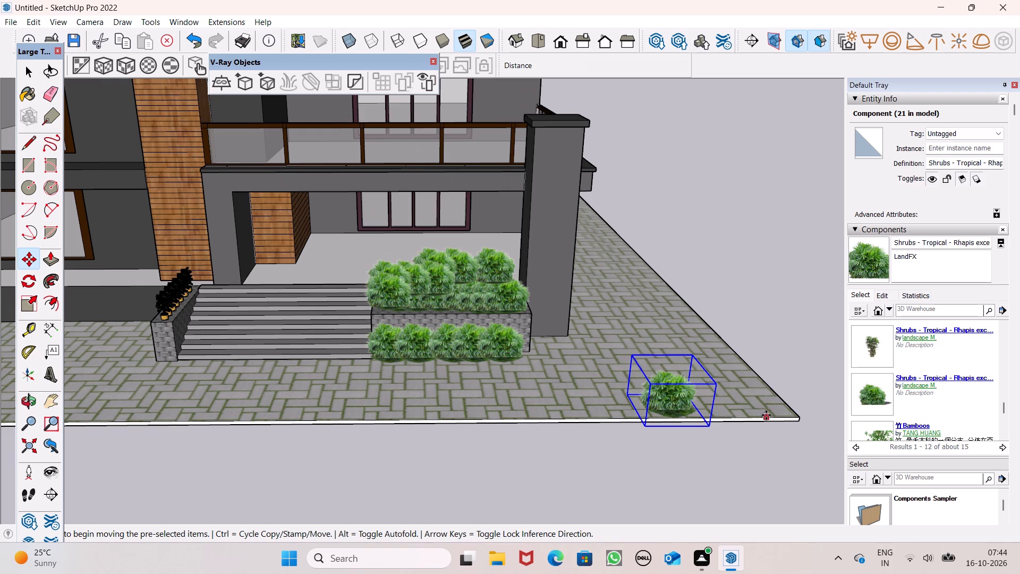
key("Return")
middle_click_drag(768, 411, 722, 411)
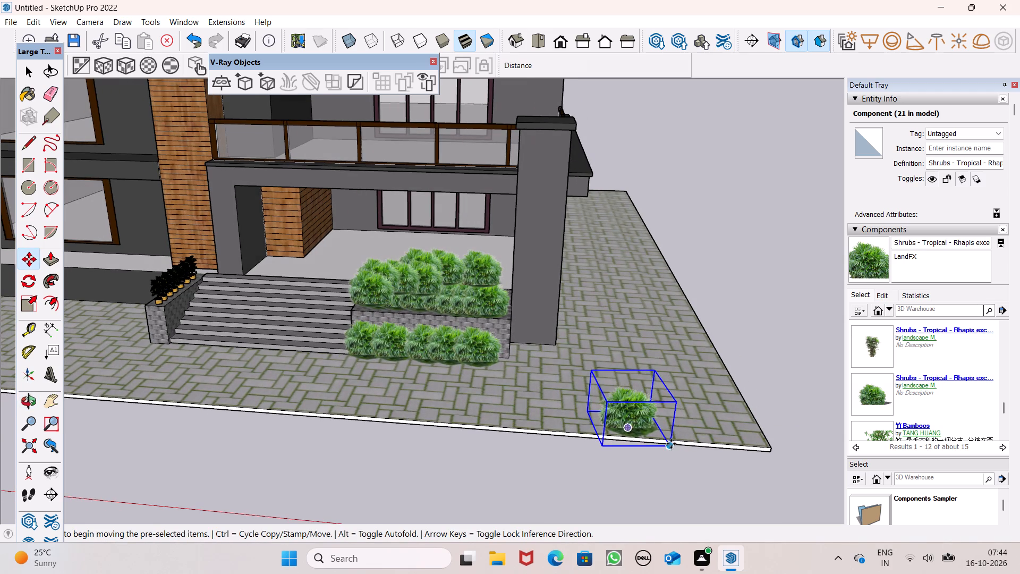
left_click_drag(671, 444, 738, 382)
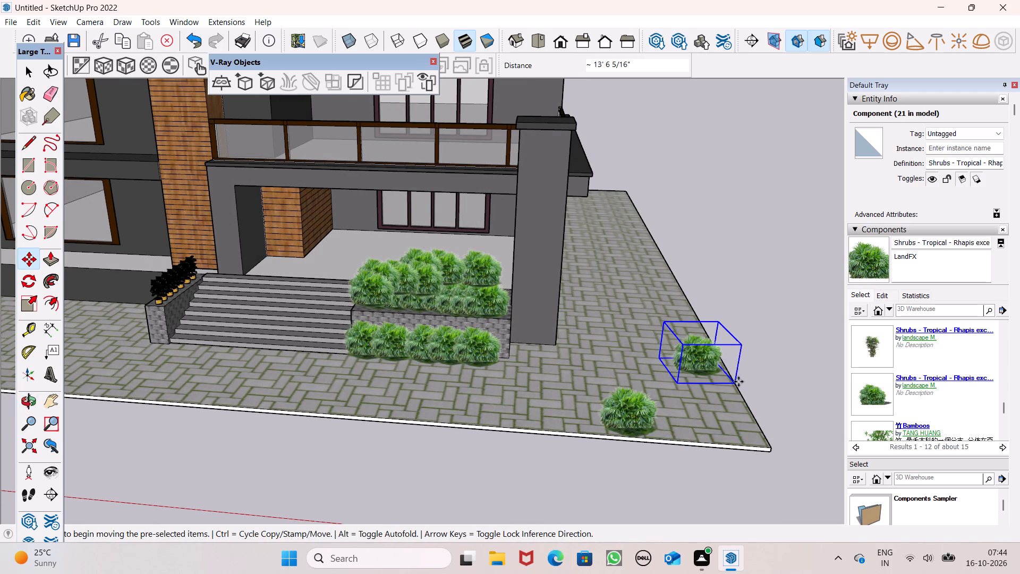
left_click_drag(738, 382, 698, 307)
left_click_drag(695, 315, 681, 258)
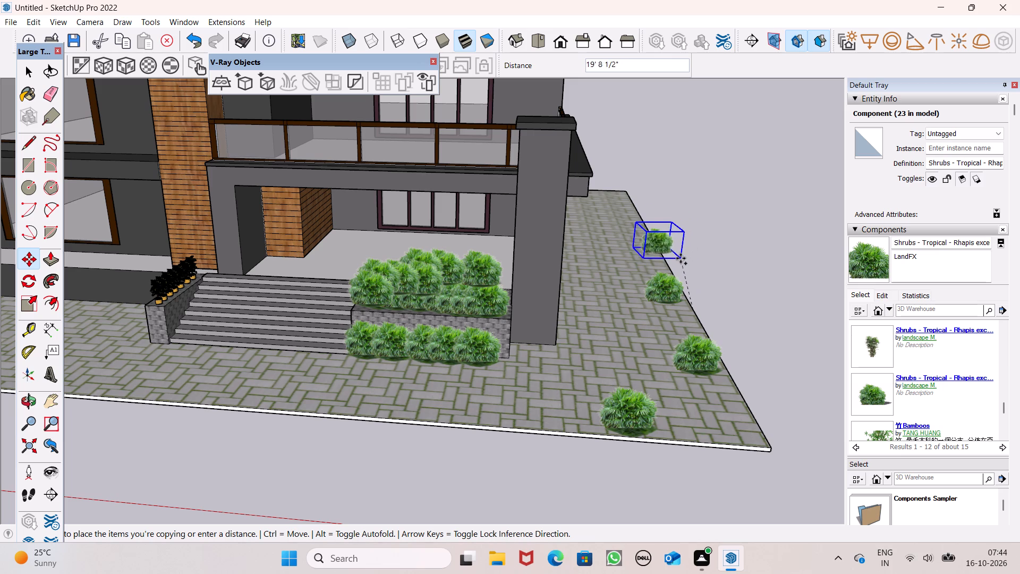
left_click_drag(681, 258, 664, 247)
left_click_drag(664, 247, 637, 199)
Copy the shrub three times along the paving's front edge and once beside the far front corner, then deselect it.
left_click_drag(636, 199, 394, 444)
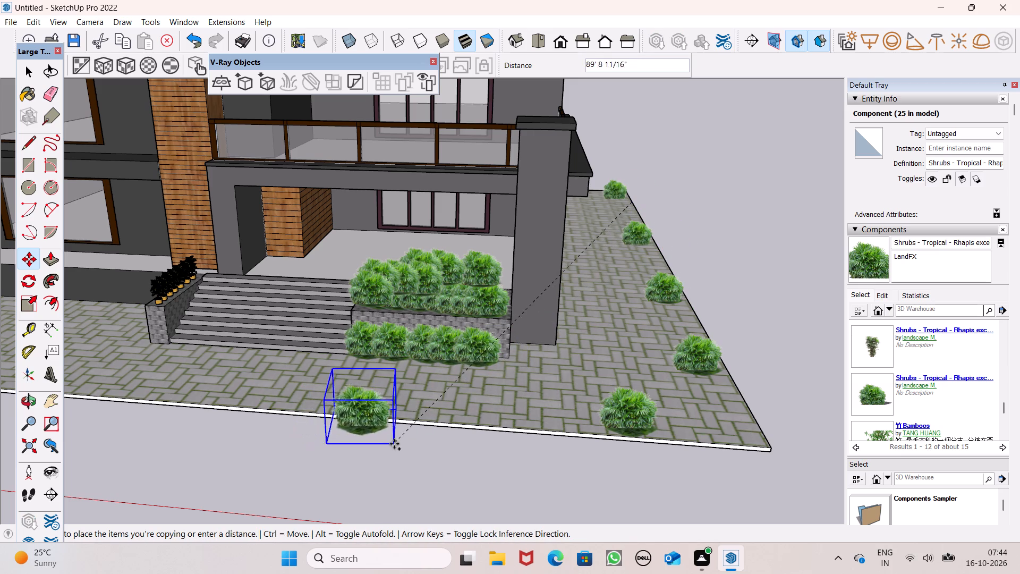
left_click_drag(394, 444, 399, 423)
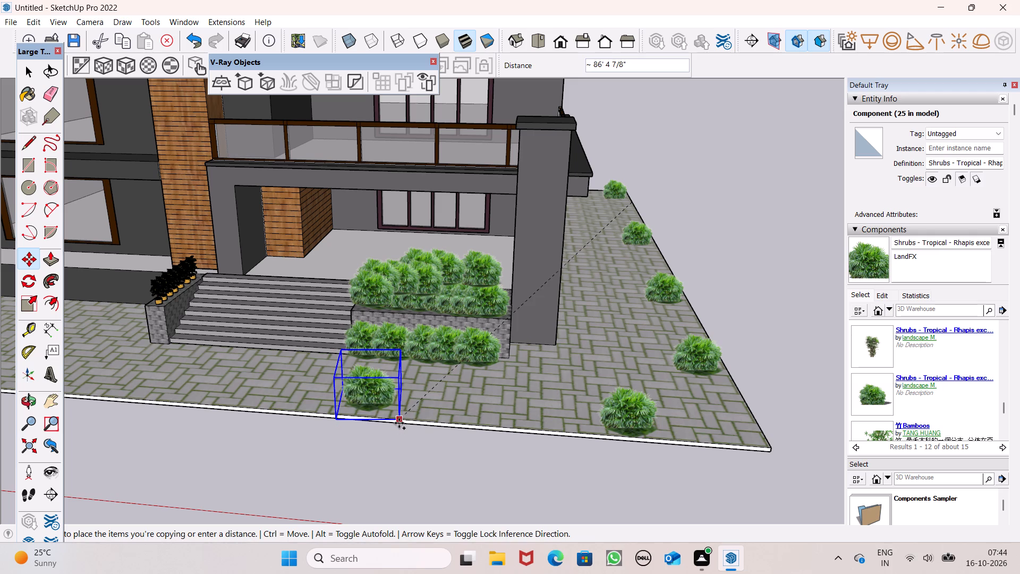
left_click_drag(399, 423, 398, 427)
scroll(543, 333, "down", 5)
middle_click_drag(538, 366, 571, 379)
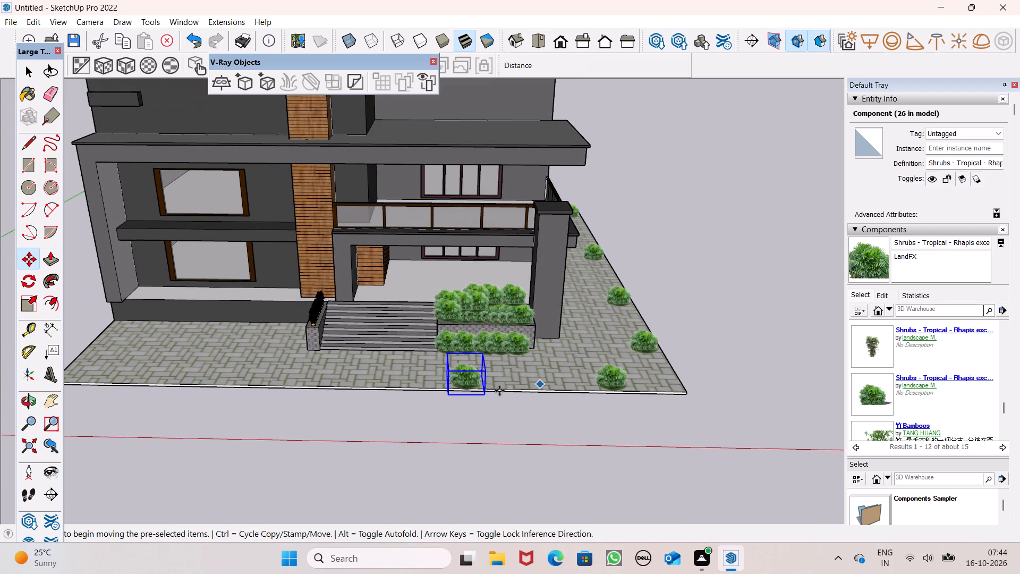
left_click_drag(486, 394, 360, 381)
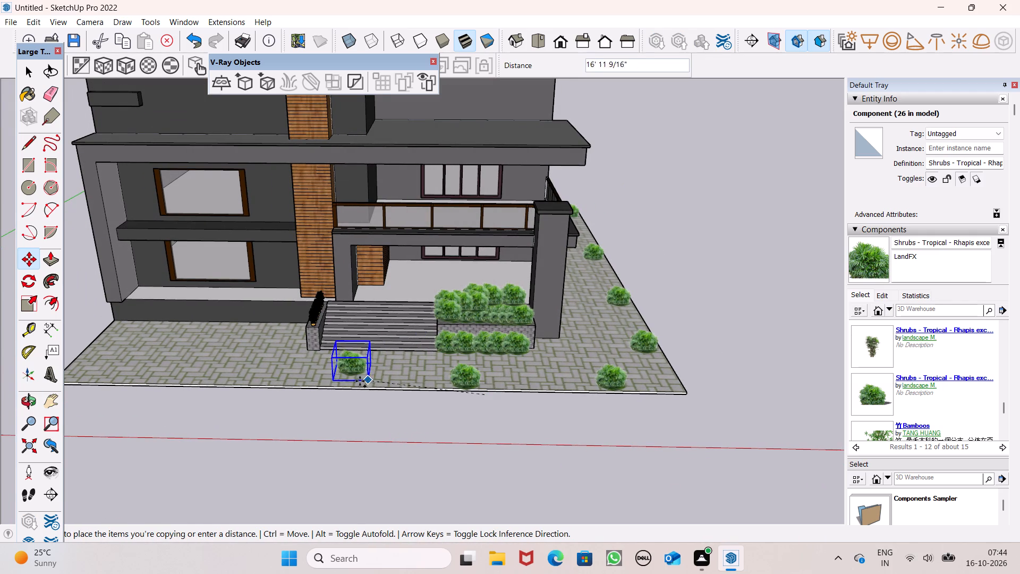
left_click_drag(360, 381, 293, 390)
left_click_drag(293, 390, 159, 384)
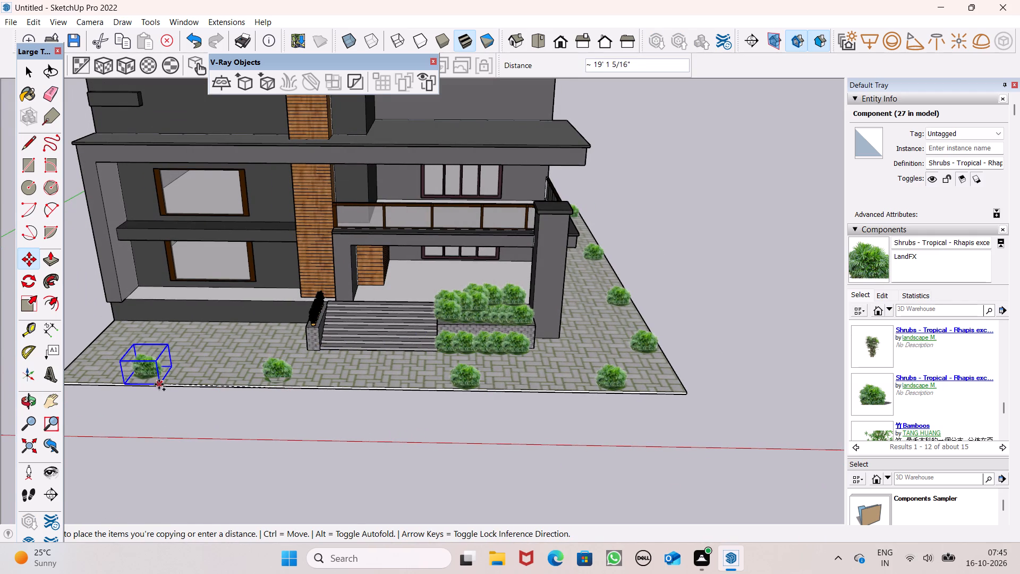
left_click_drag(159, 384, 156, 384)
left_click_drag(154, 386, 117, 366)
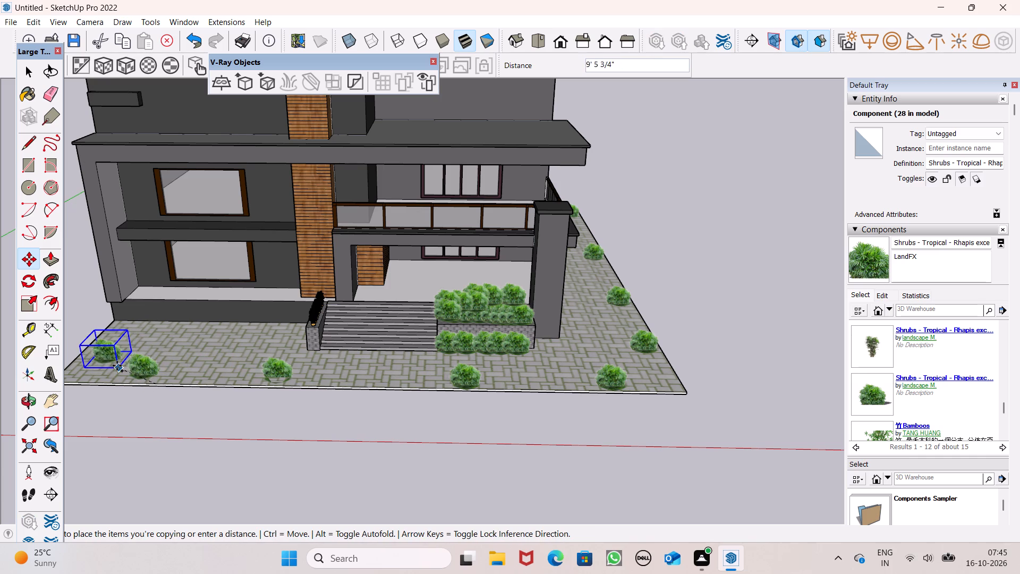
left_click_drag(117, 366, 113, 352)
key("space")
left_click(100, 414)
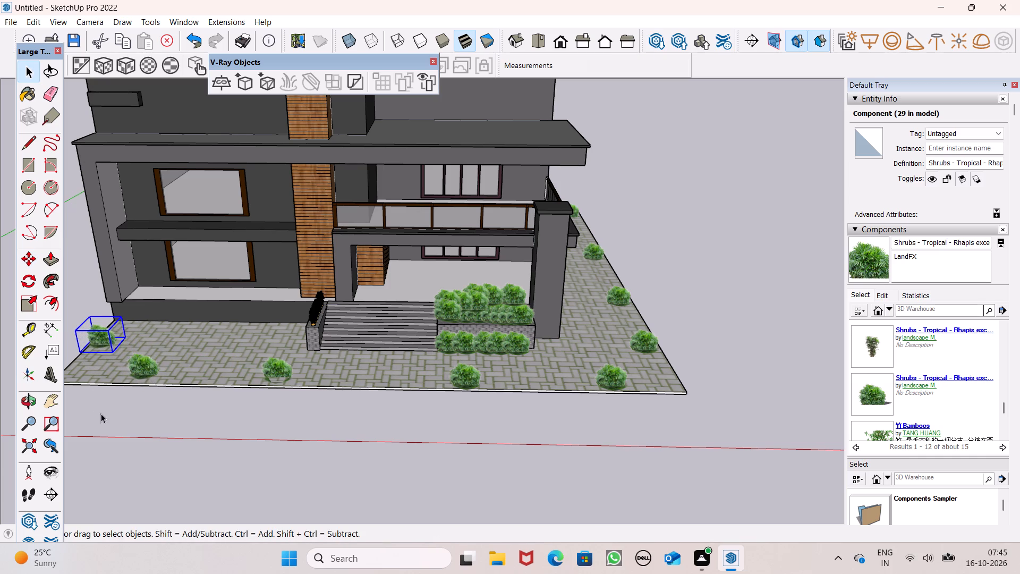
Examine the house and the shrubs around its paving from several angles, including a low front view.
scroll(225, 325, "down", 9)
middle_click_drag(273, 378, 399, 389)
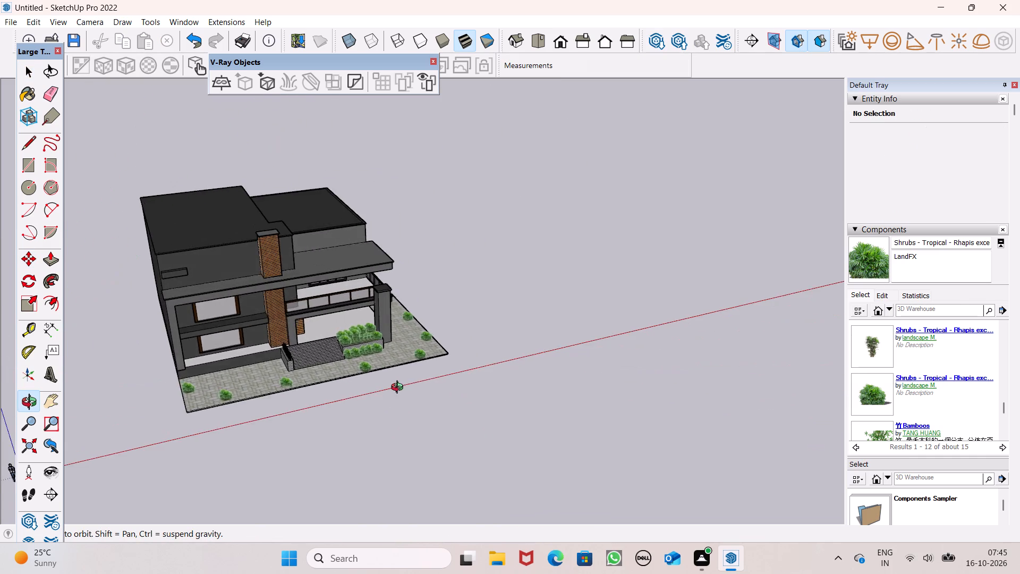
middle_click_drag(399, 389, 246, 380)
scroll(247, 379, "up", 1)
scroll(280, 369, "down", 2)
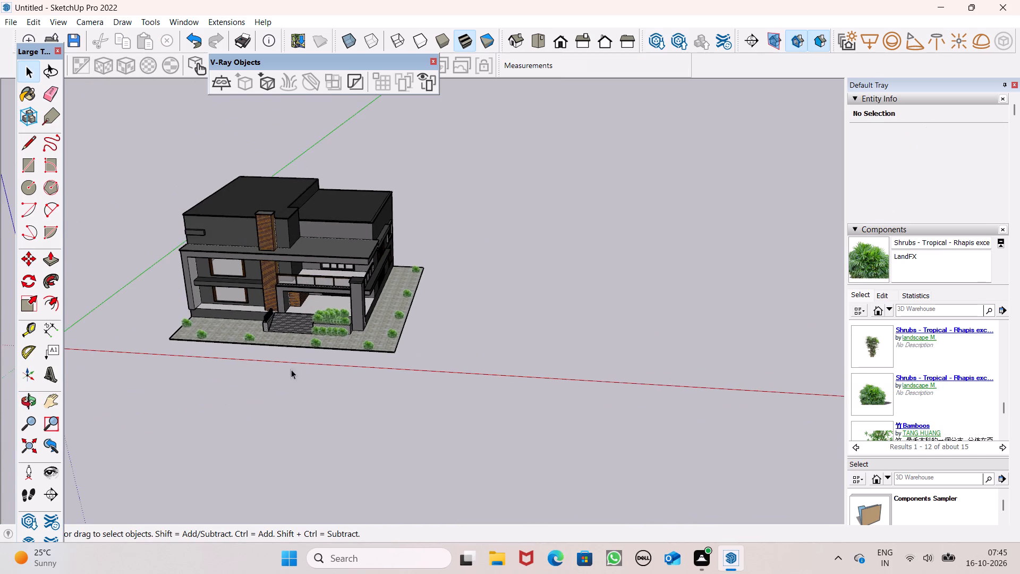
middle_click_drag(312, 374, 443, 279)
scroll(384, 276, "up", 4)
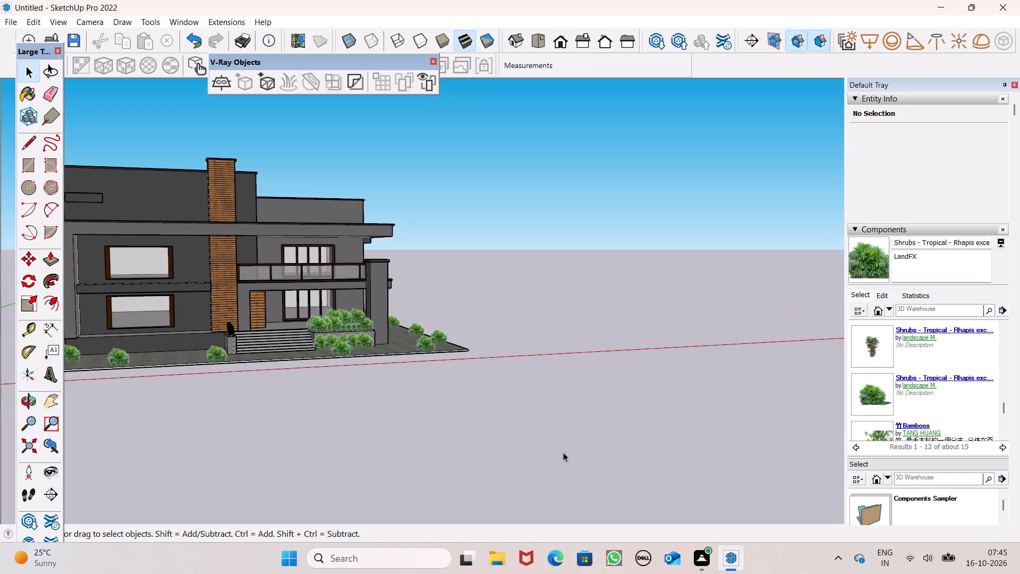
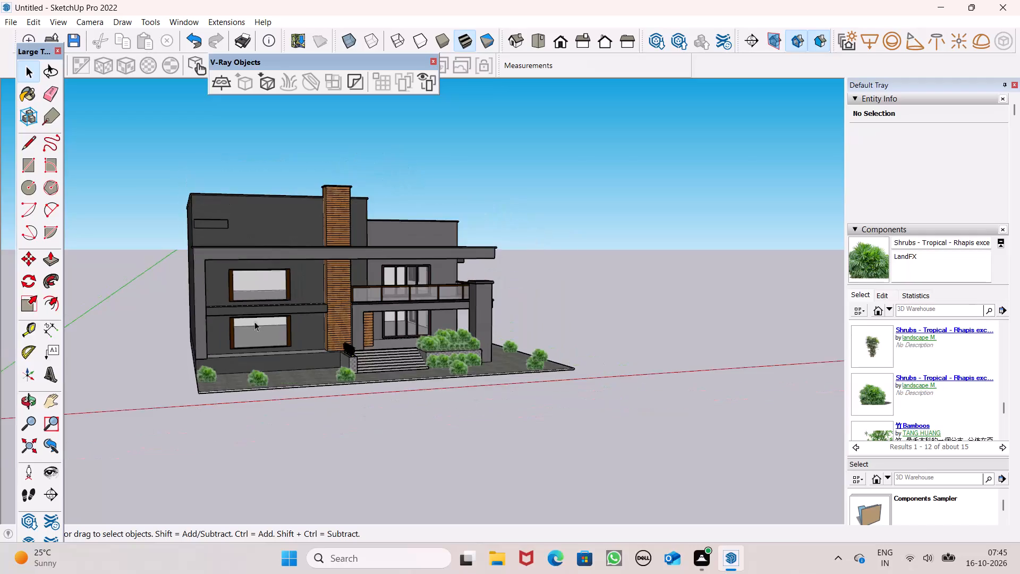
Save the model under the name grey two storey villa.
middle_click_drag(259, 337, 270, 372)
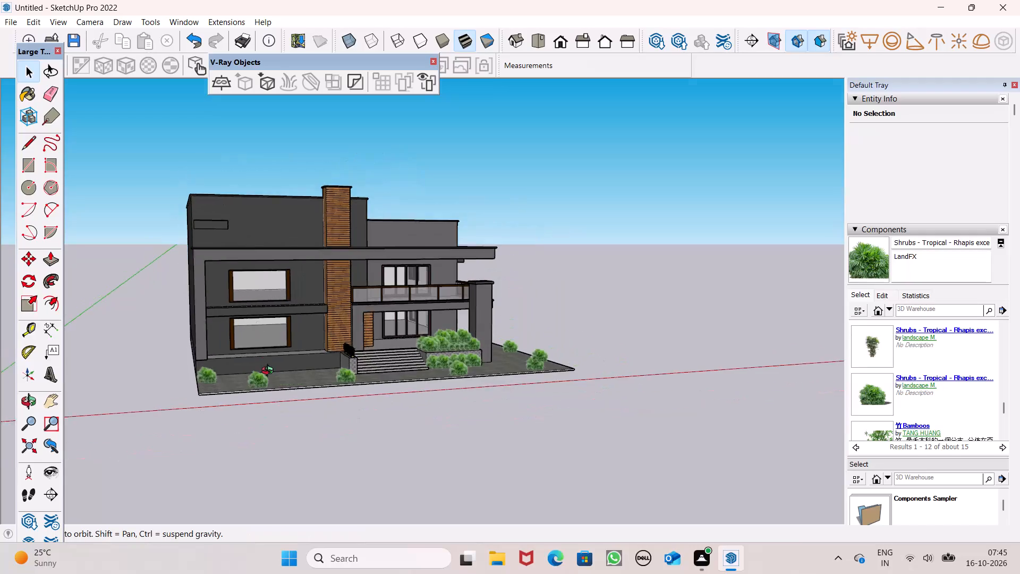
middle_click_drag(270, 372, 292, 398)
scroll(292, 397, "up", 4)
middle_click_drag(324, 419, 287, 382)
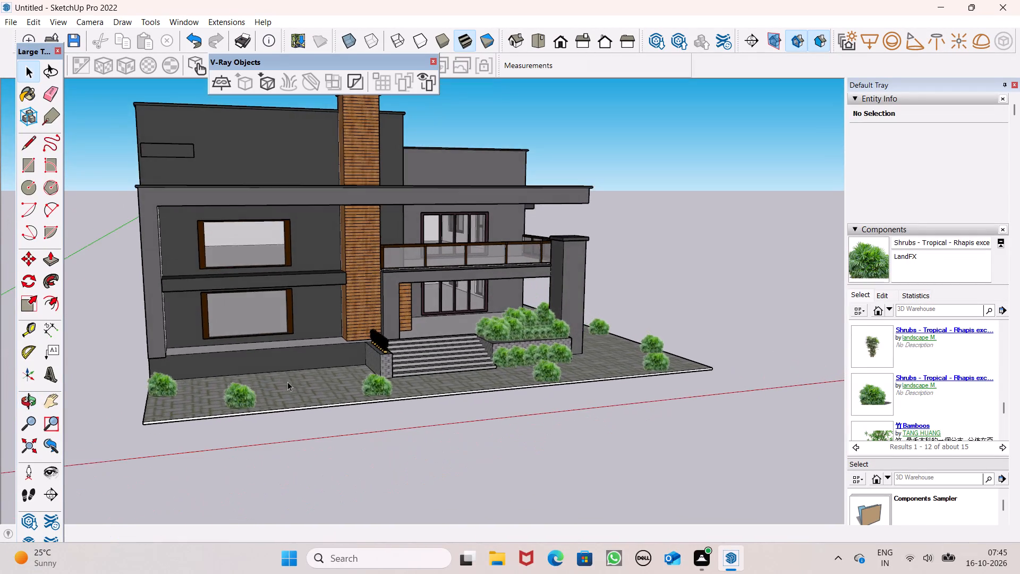
scroll(293, 372, "down", 3)
scroll(286, 219, "up", 4)
scroll(285, 225, "down", 1)
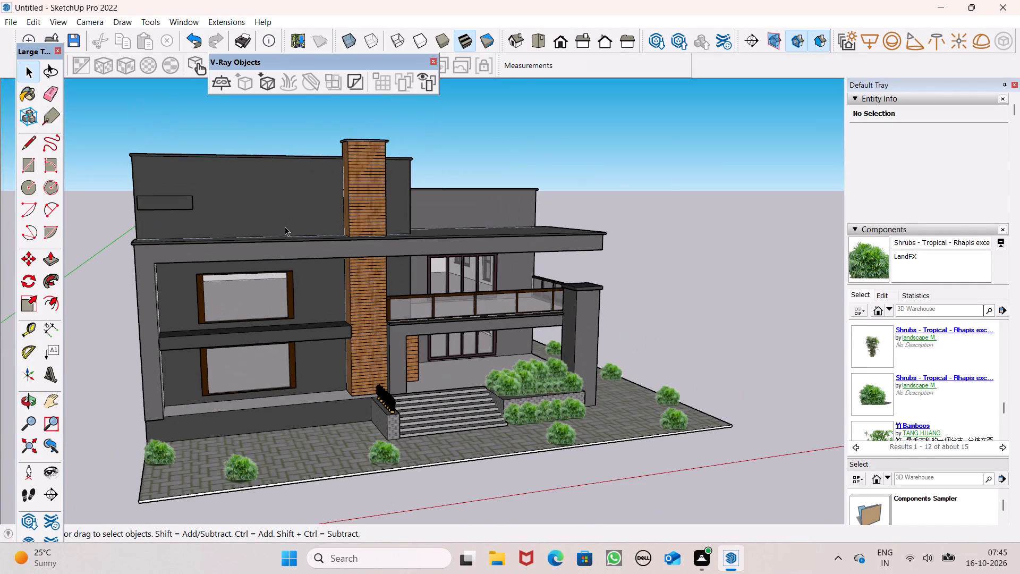
key("ctrl+s")
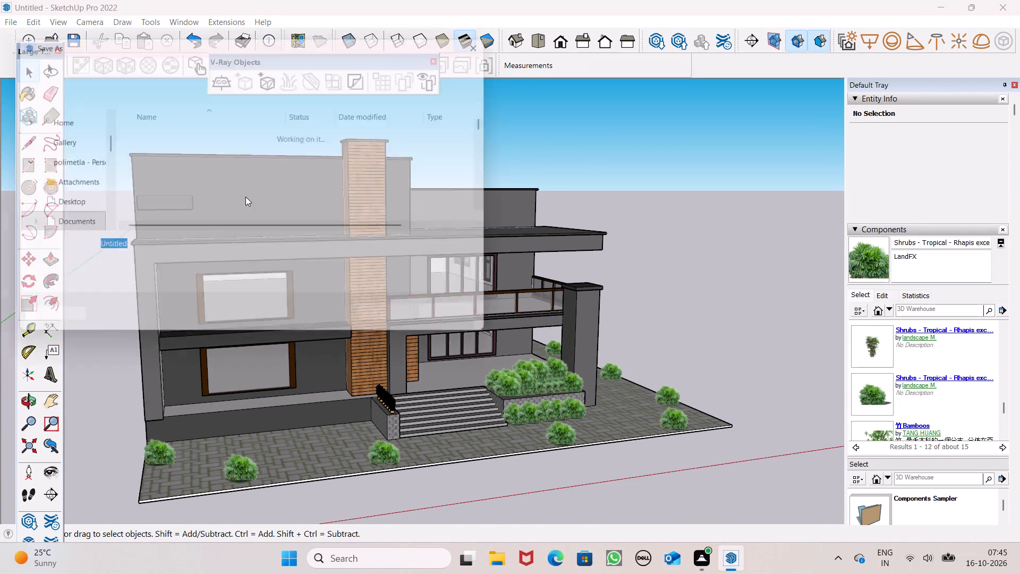
key("BackSpace")
type("grey t")
type("wo storey villa")
key("Return")
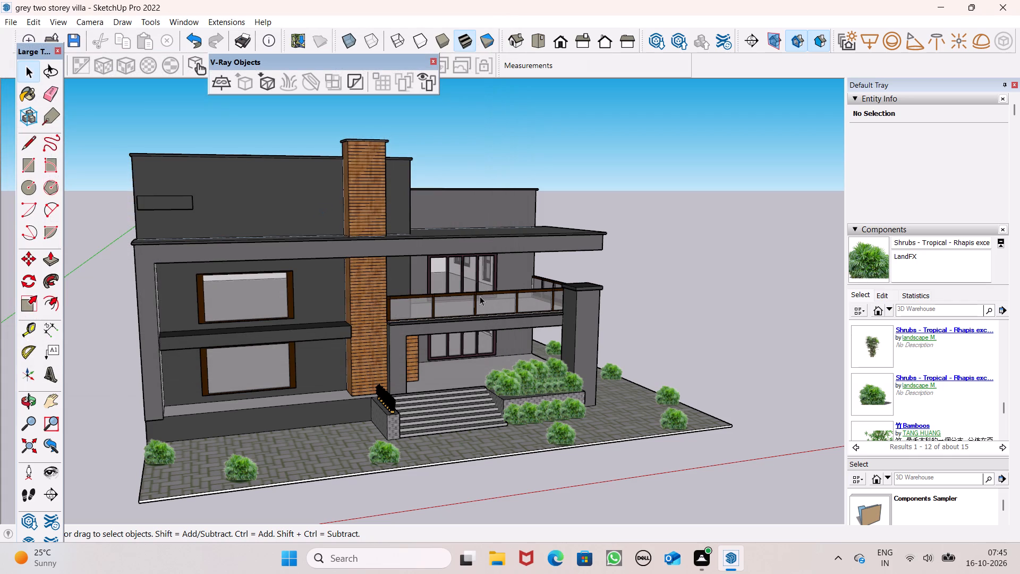
Export the current front perspective of the villa as a 2D JPEG image named grey two storey villa in Documents.
left_click(3, 22)
left_click(74, 264)
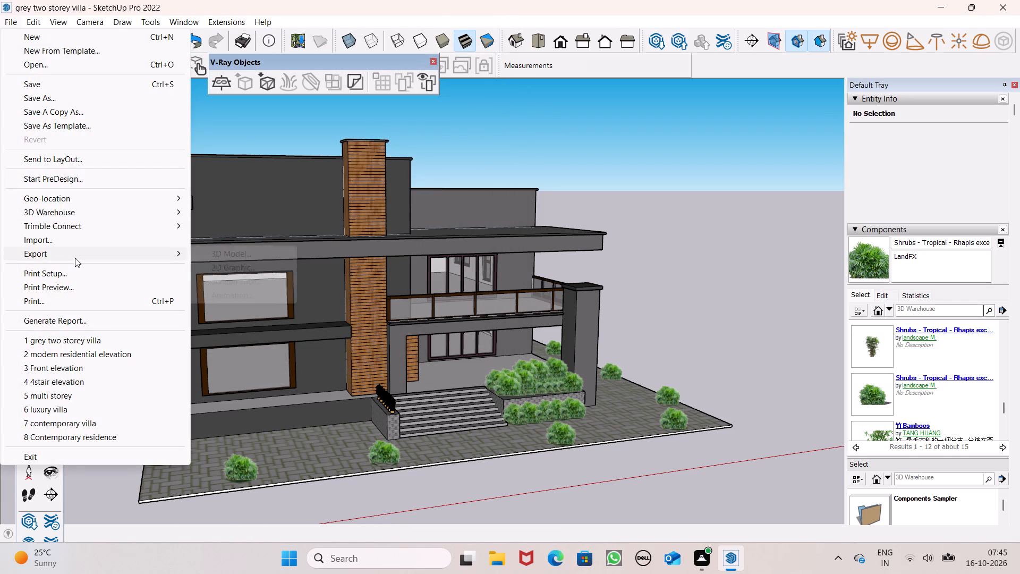
left_click(75, 258)
left_click(215, 272)
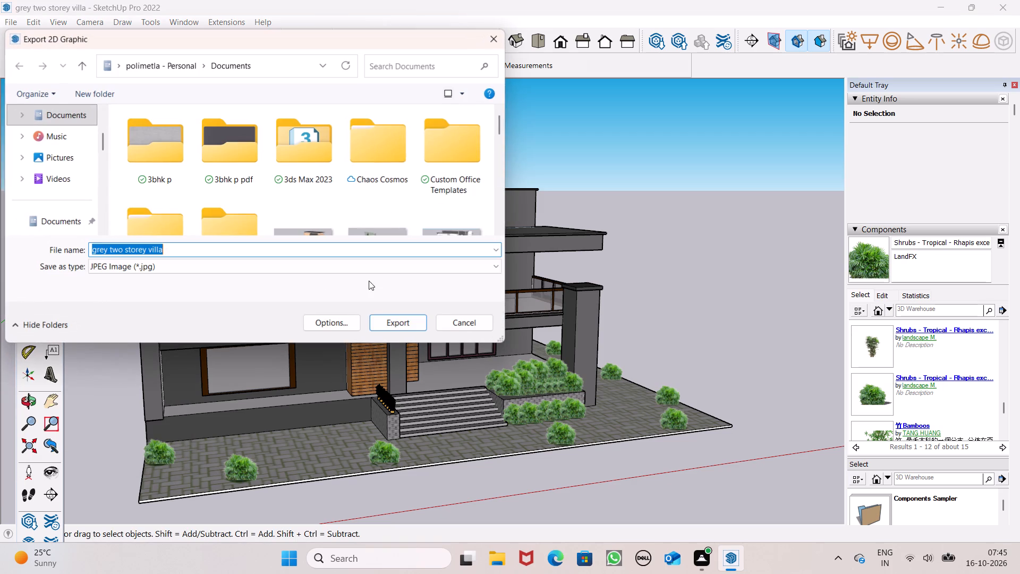
left_click(404, 325)
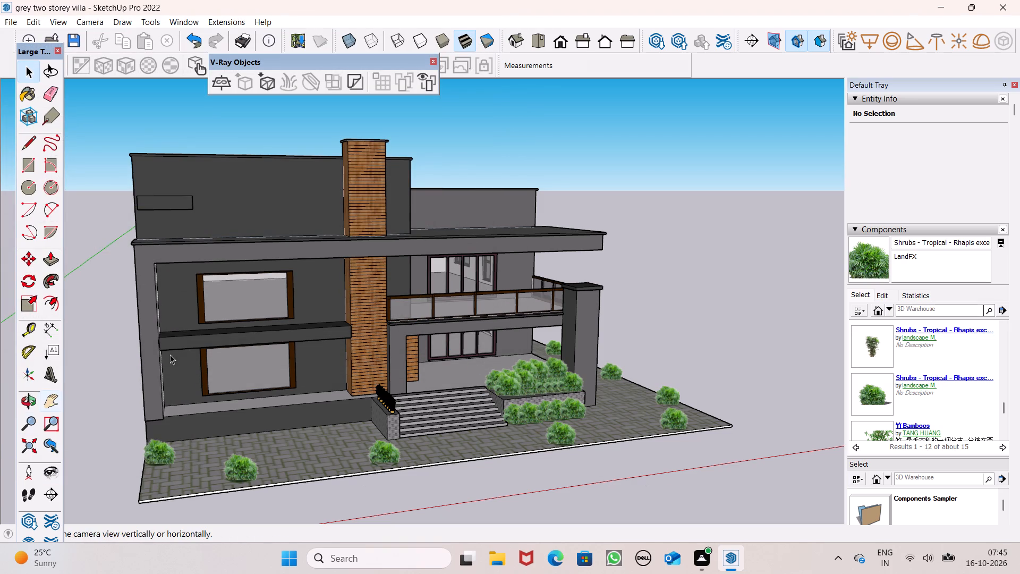